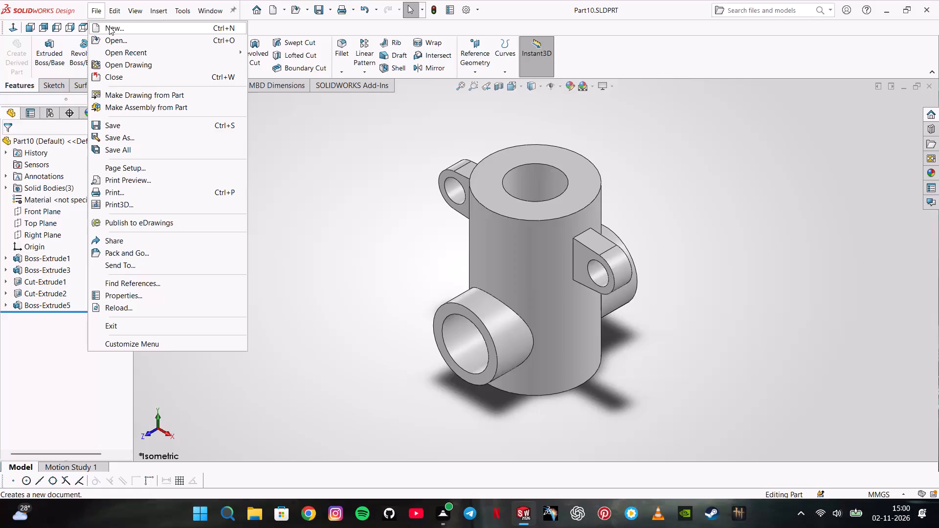
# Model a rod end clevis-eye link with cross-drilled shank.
# Create a new part document and set its units to MMGS (millimeter, gram, second).
pyautogui.click(110, 27)
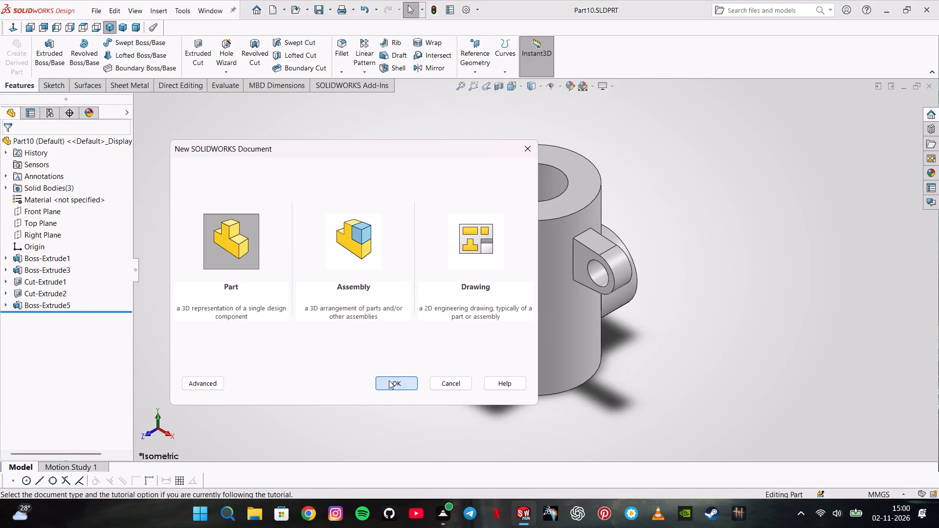
pyautogui.click(389, 380)
pyautogui.click(884, 493)
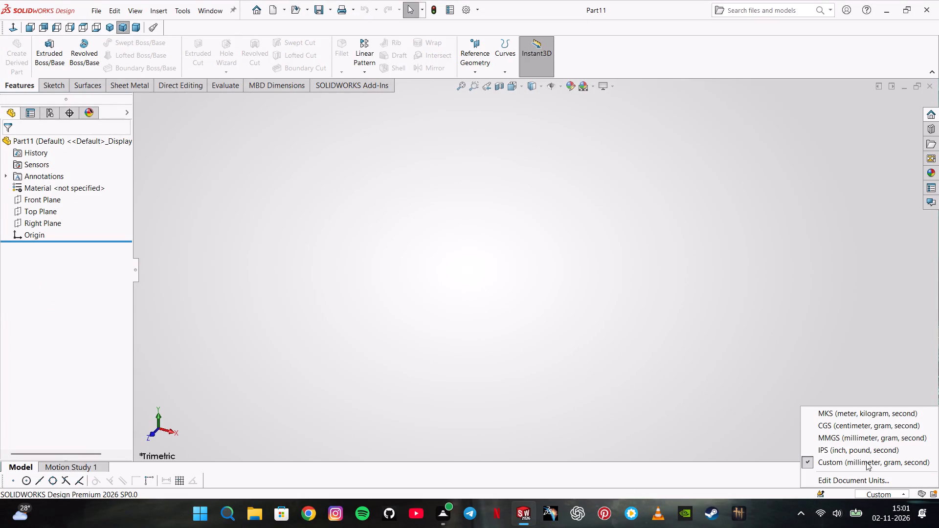
pyautogui.click(851, 433)
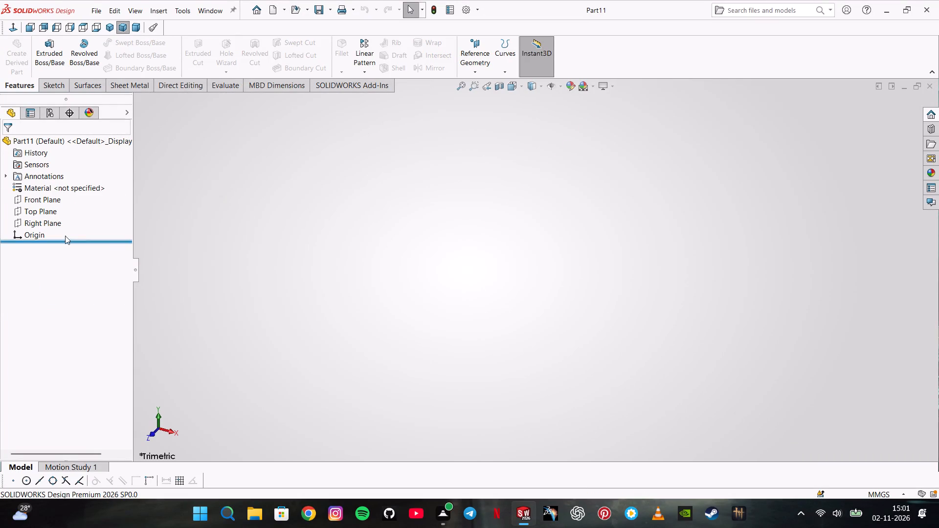
# On the Front Plane, sketch a circle about 24 mm in diameter centred on the origin.
pyautogui.click(47, 213)
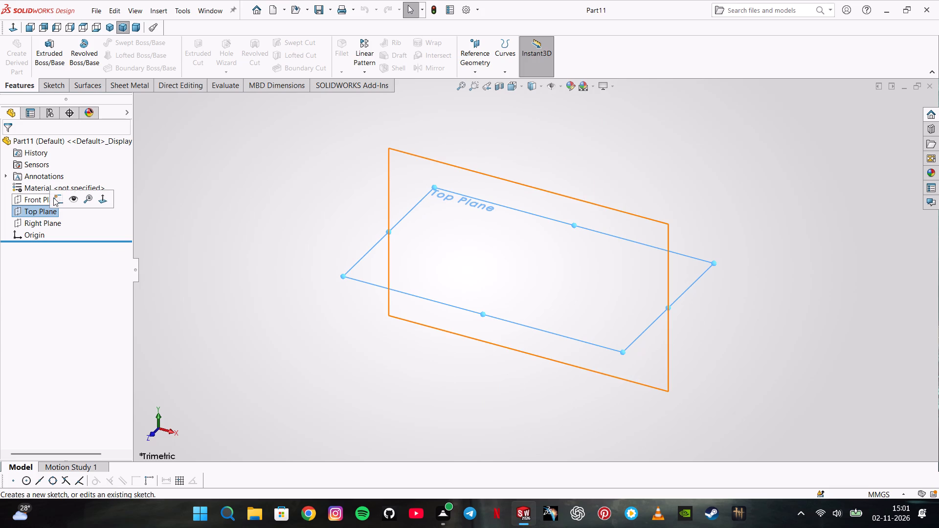
pyautogui.click(37, 200)
pyautogui.click(53, 189)
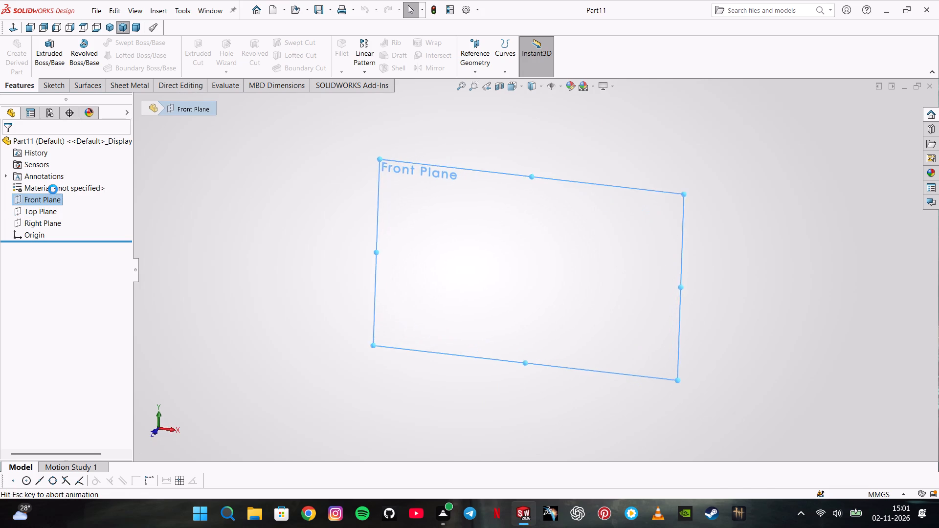
pyautogui.click(90, 44)
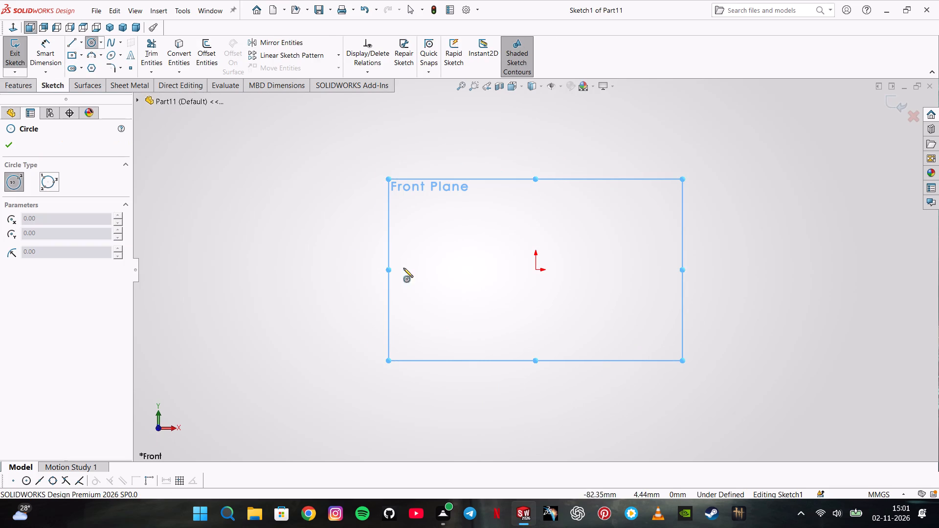
pyautogui.click(537, 269)
pyautogui.click(548, 285)
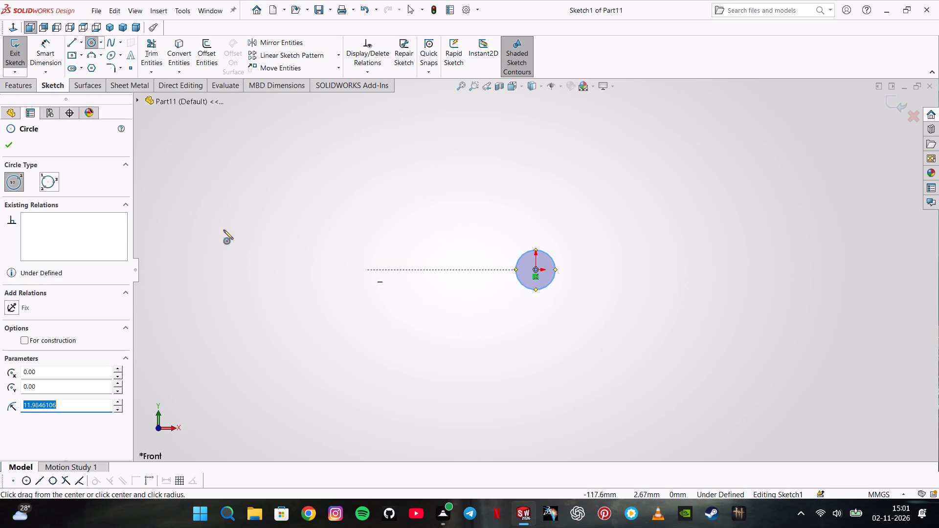
# Dimension the circle's diameter and set it to 12 mm.
pyautogui.click(59, 50)
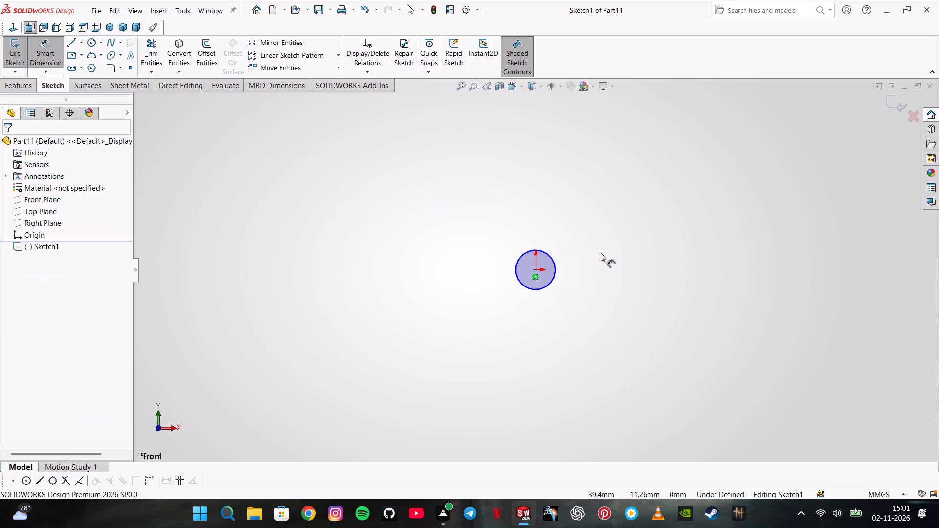
pyautogui.click(540, 252)
pyautogui.click(471, 254)
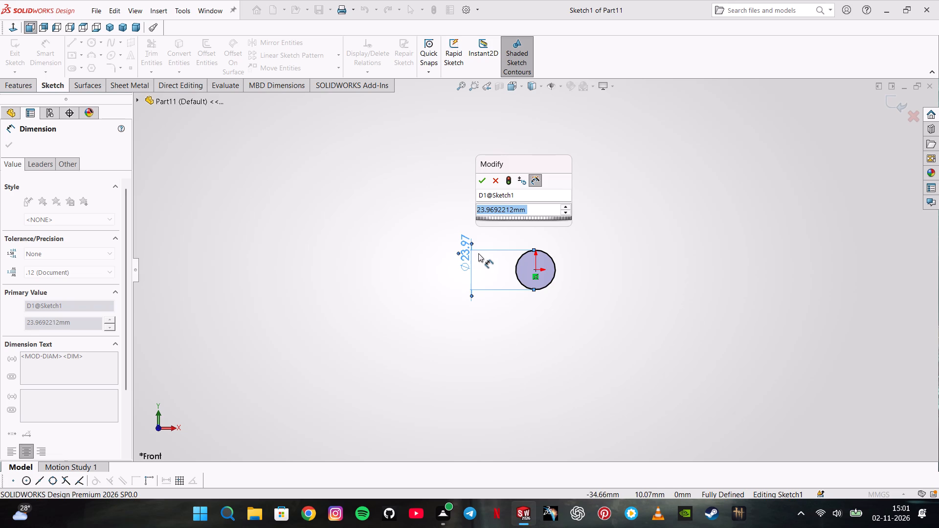
pyautogui.write('12')
pyautogui.press('Return')
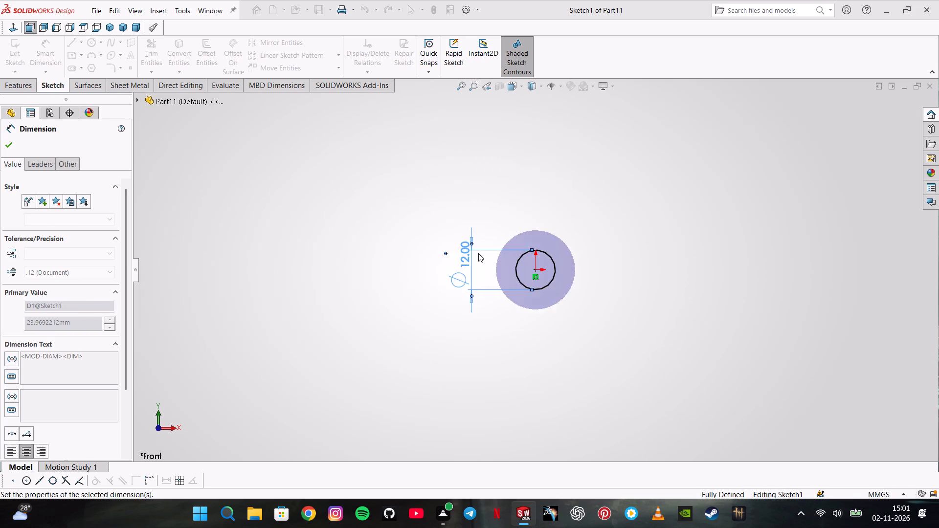
# Start an Extruded Boss/Base from the circle sketch with a Blind end condition.
pyautogui.scroll(-4, 560, 283)
pyautogui.click(29, 83)
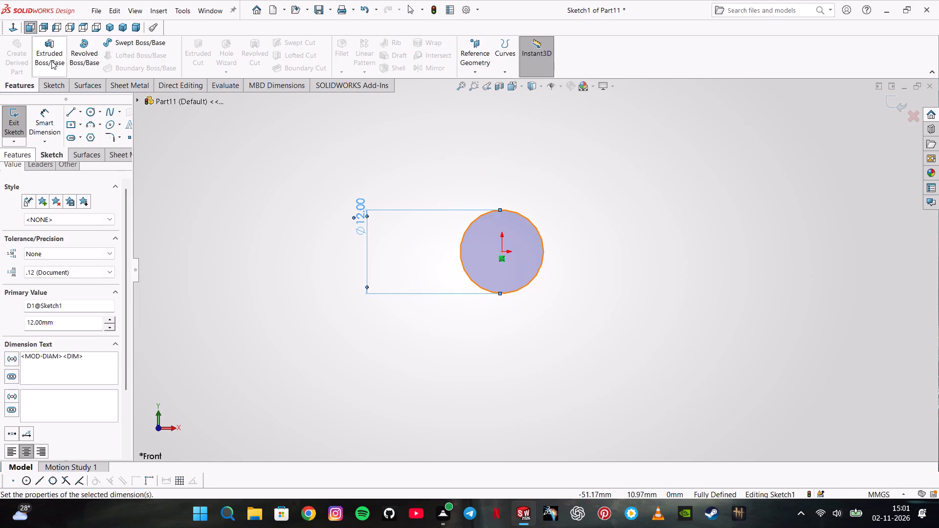
pyautogui.click(57, 52)
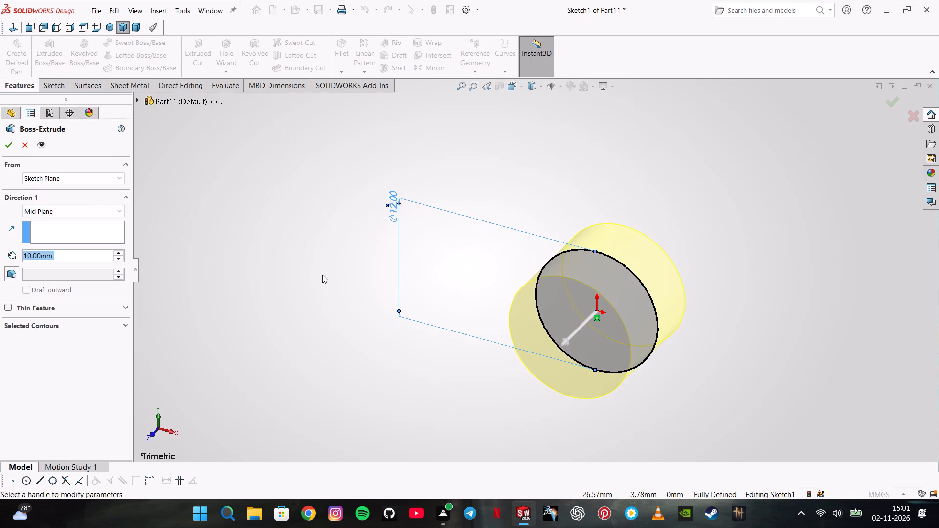
pyautogui.click(99, 209)
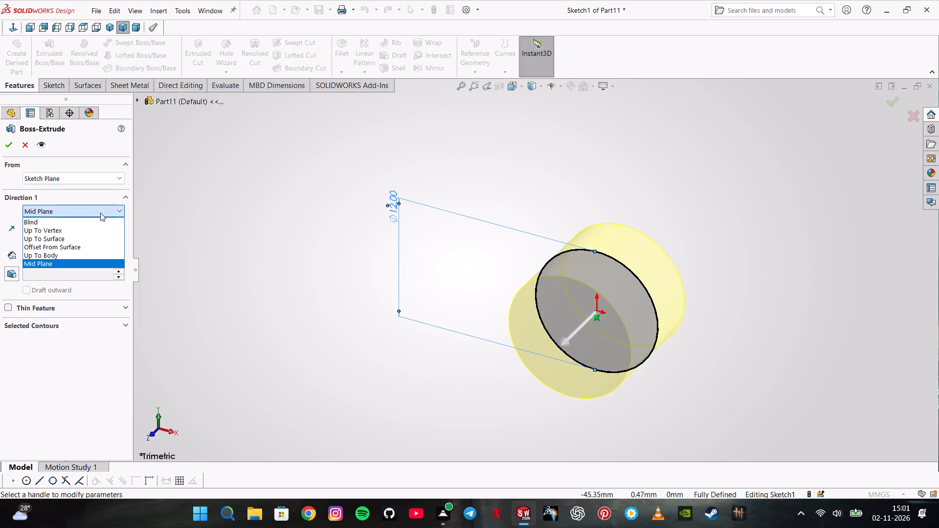
pyautogui.click(101, 221)
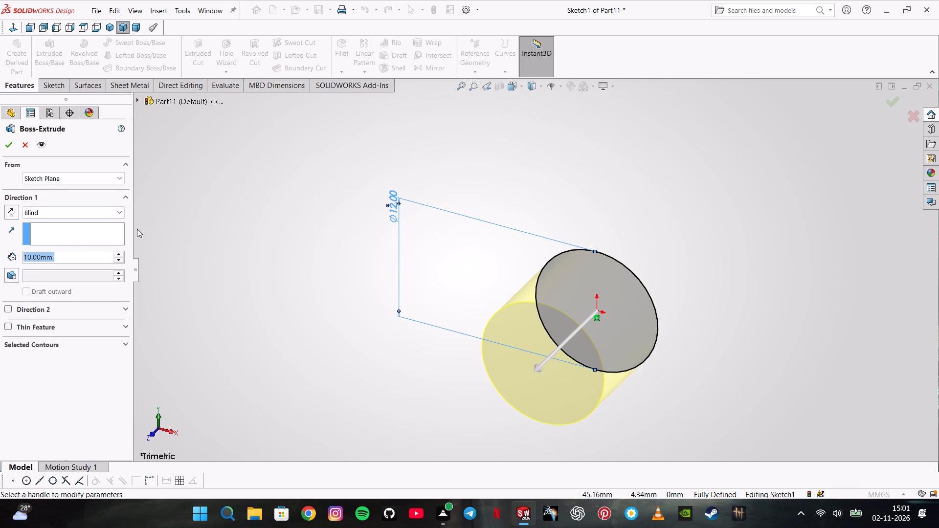
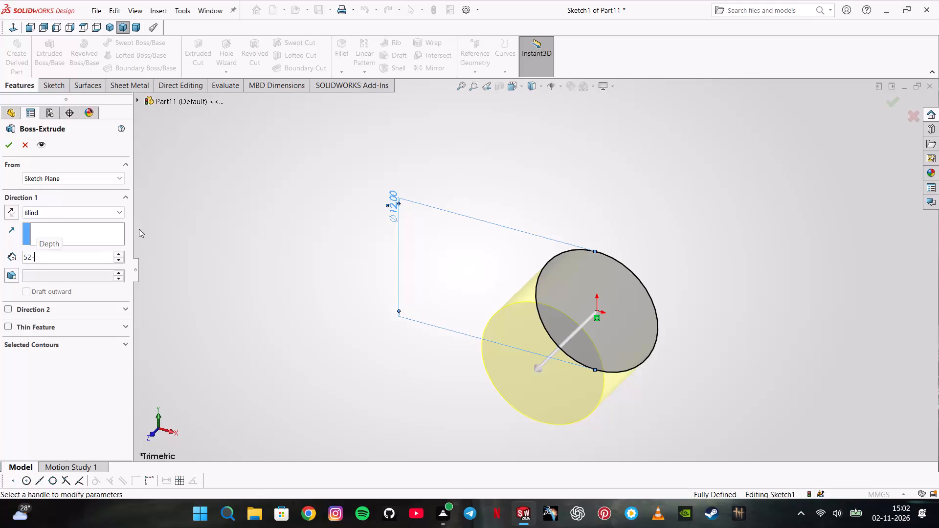
# Set the blind depth to 27 mm and finish extruding the 12 mm circle as a boss.
pyautogui.write('30')
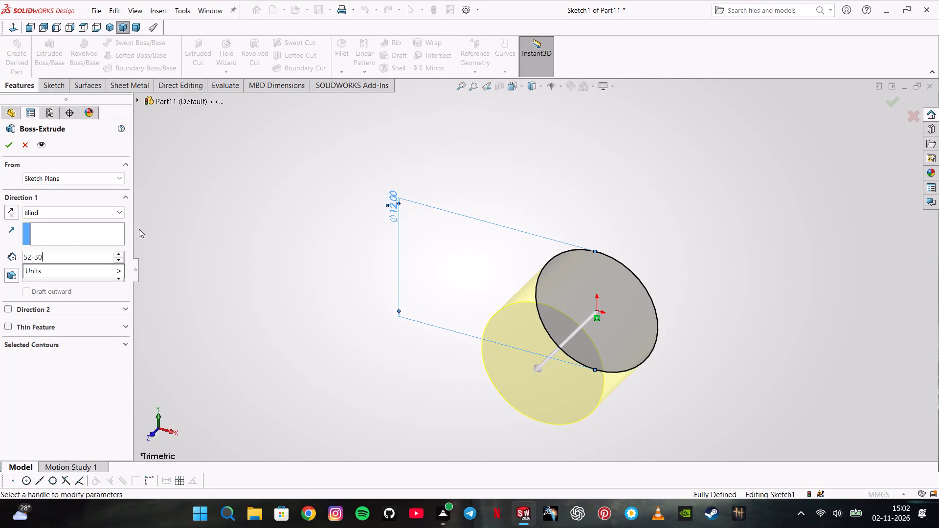
pyautogui.press('Return')
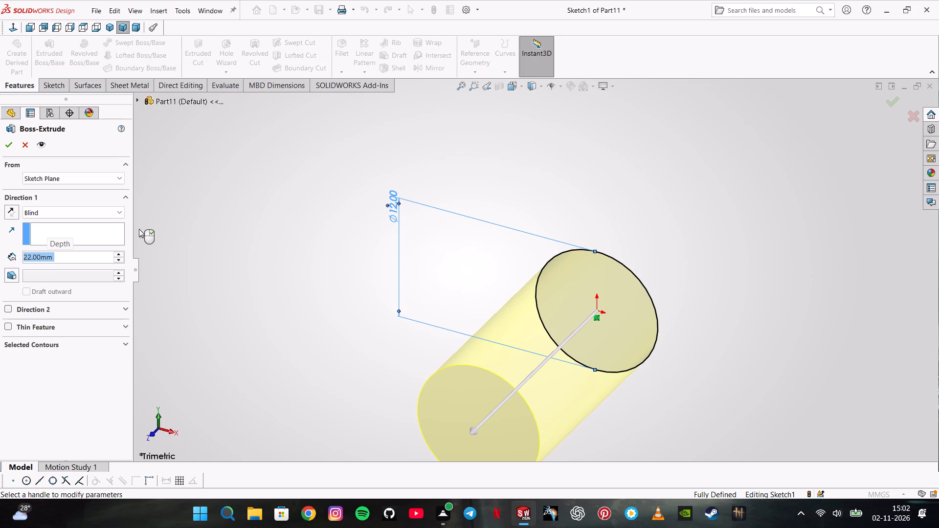
pyautogui.press('BackSpace')
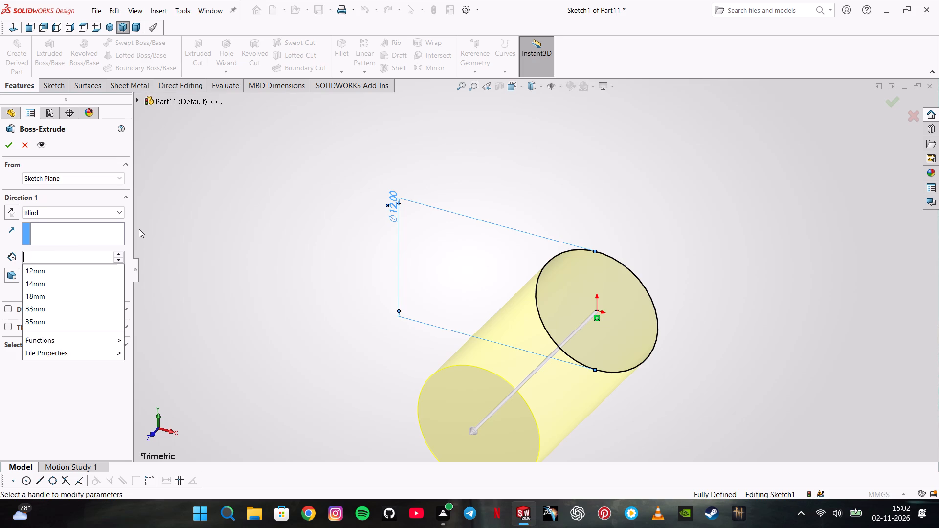
pyautogui.write('52-25')
pyautogui.press('Return')
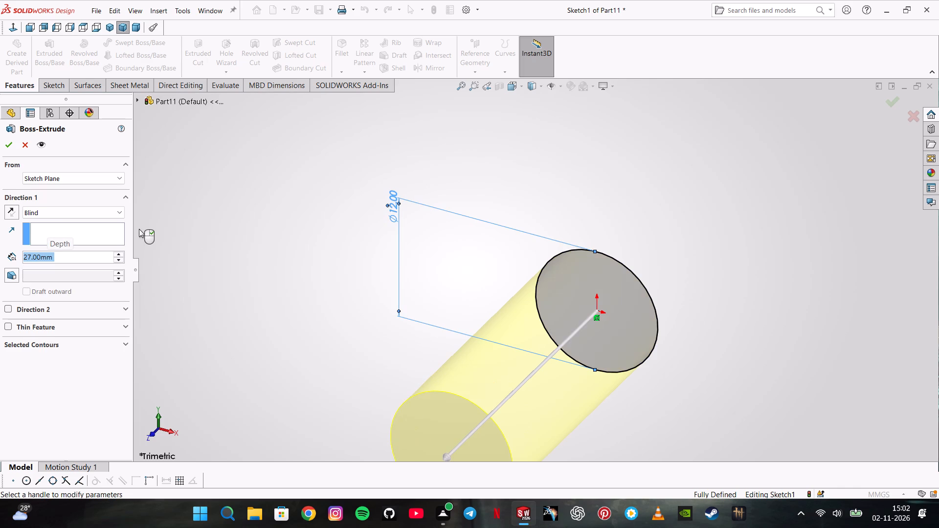
pyautogui.press('Return')
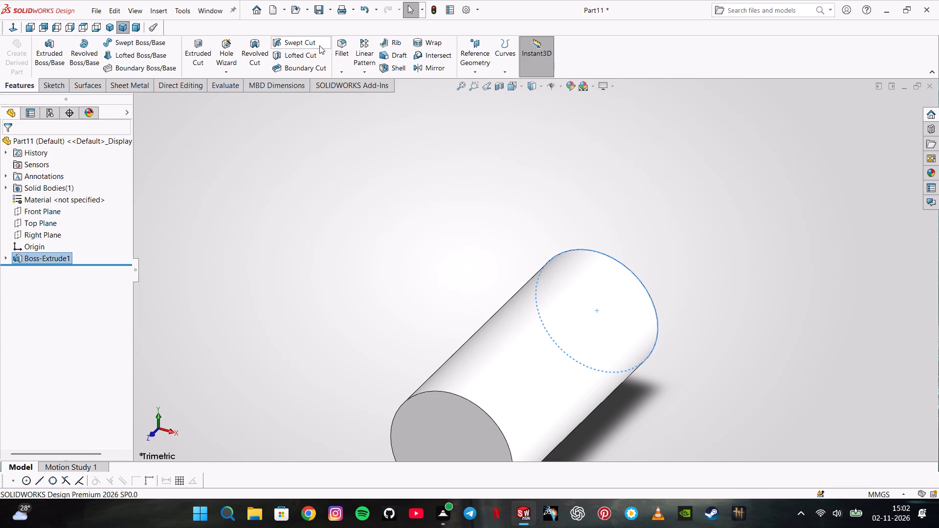
# Apply the Warehouse scene to the model display.
pyautogui.click(595, 87)
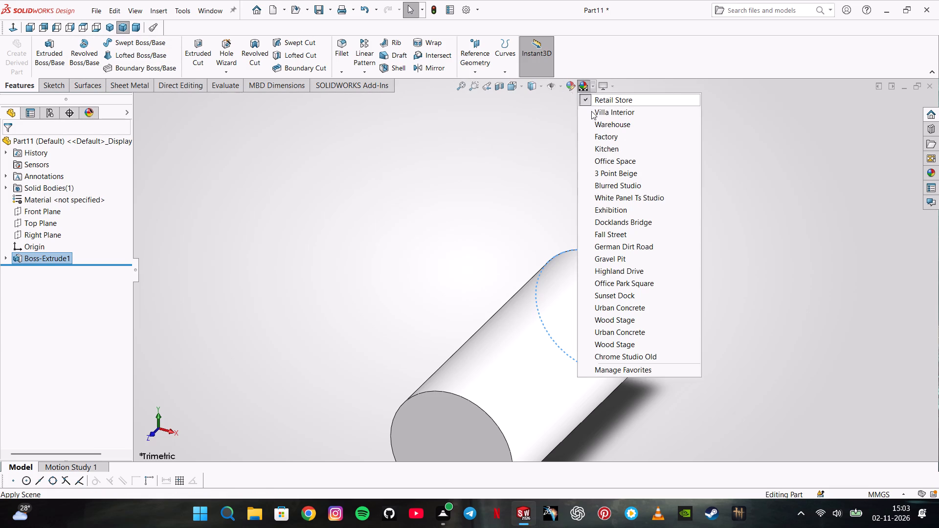
pyautogui.click(596, 121)
# Open a sketch on the cylinder's front end face and convert its circular edge into a sketch entity.
pyautogui.moveTo(500, 268); pyautogui.dragTo(453, 264, button='middle')
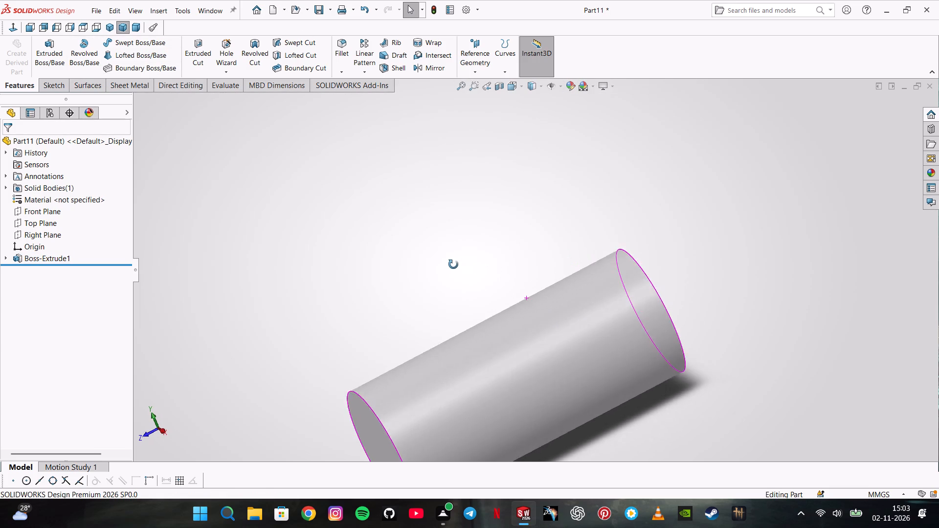
pyautogui.moveTo(453, 264); pyautogui.dragTo(454, 264, button='middle')
pyautogui.scroll(2, 454, 264)
pyautogui.moveTo(471, 288); pyautogui.dragTo(493, 279, button='middle')
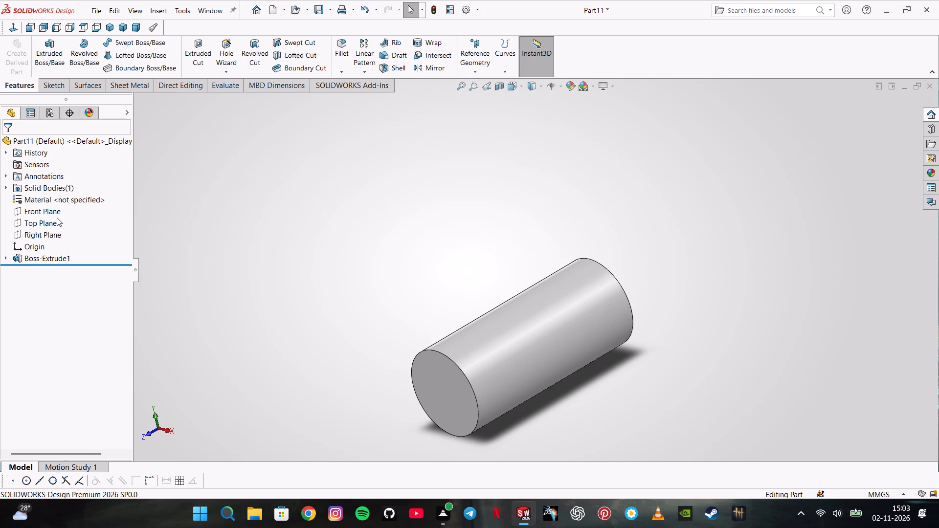
pyautogui.click(422, 367)
pyautogui.click(372, 332)
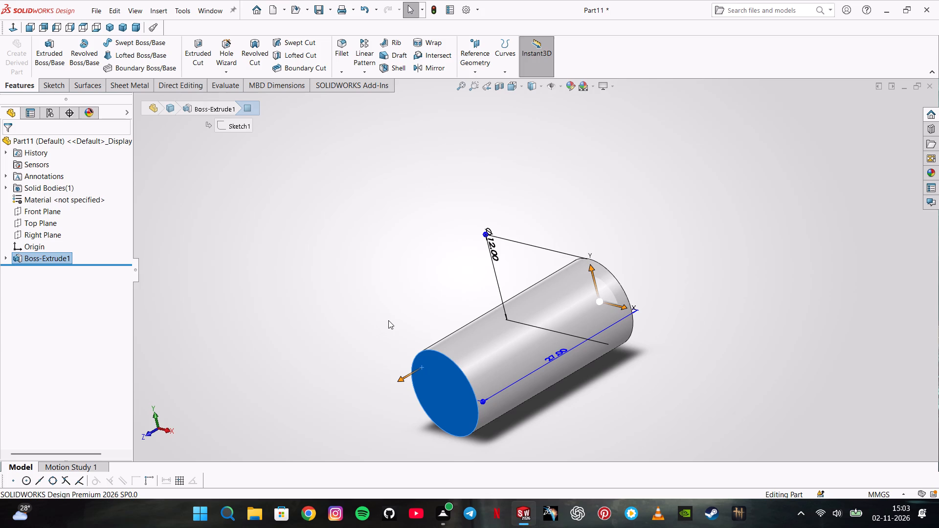
pyautogui.click(435, 369)
pyautogui.click(487, 341)
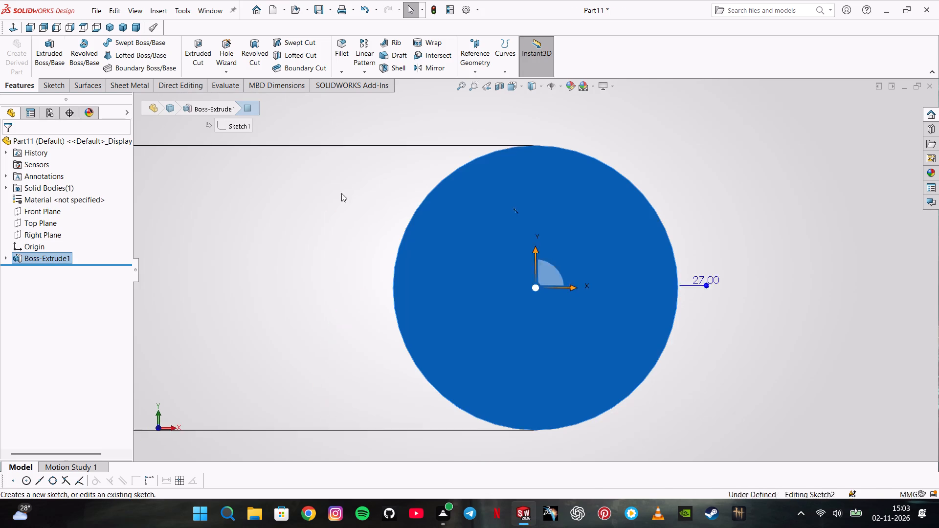
pyautogui.click(185, 59)
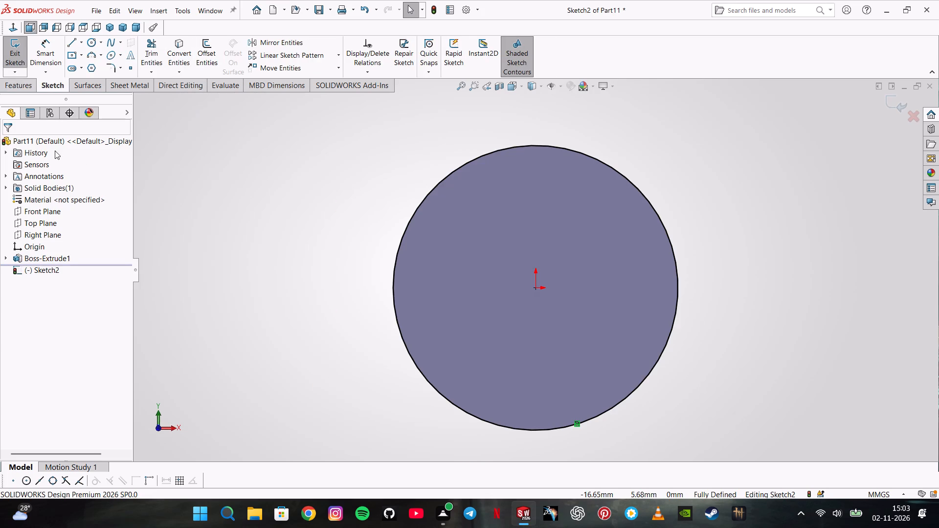
# Sketch a circle centred on the origin inside the converted edge and dimension its diameter to 9 mm.
pyautogui.click(98, 46)
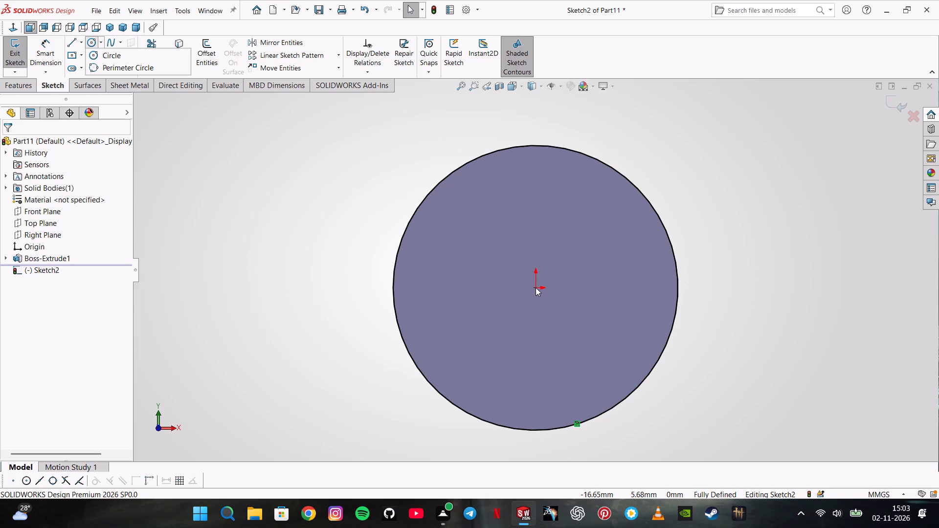
pyautogui.click(116, 61)
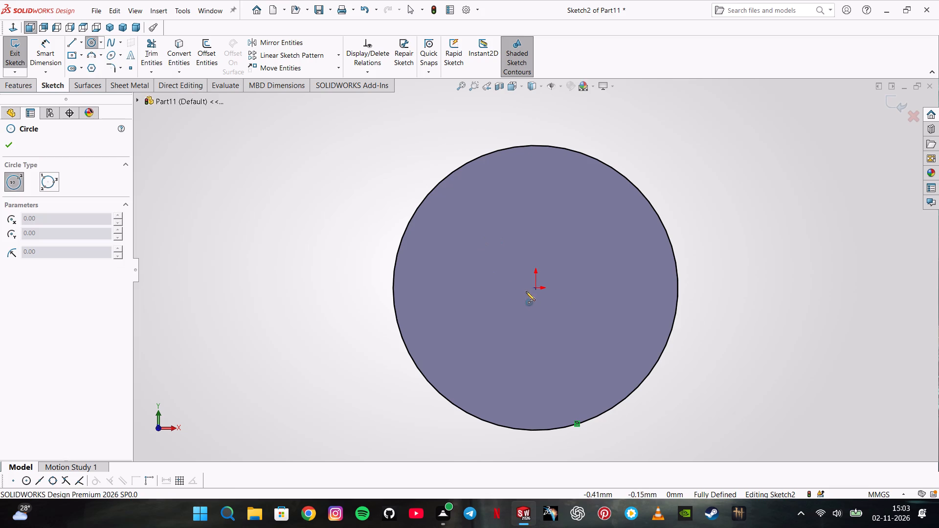
pyautogui.click(536, 288)
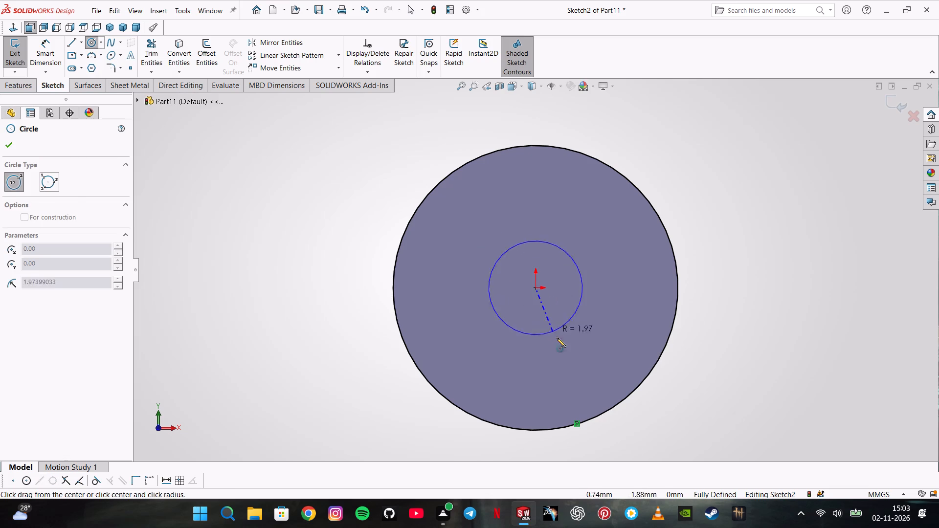
pyautogui.click(565, 382)
pyautogui.click(47, 51)
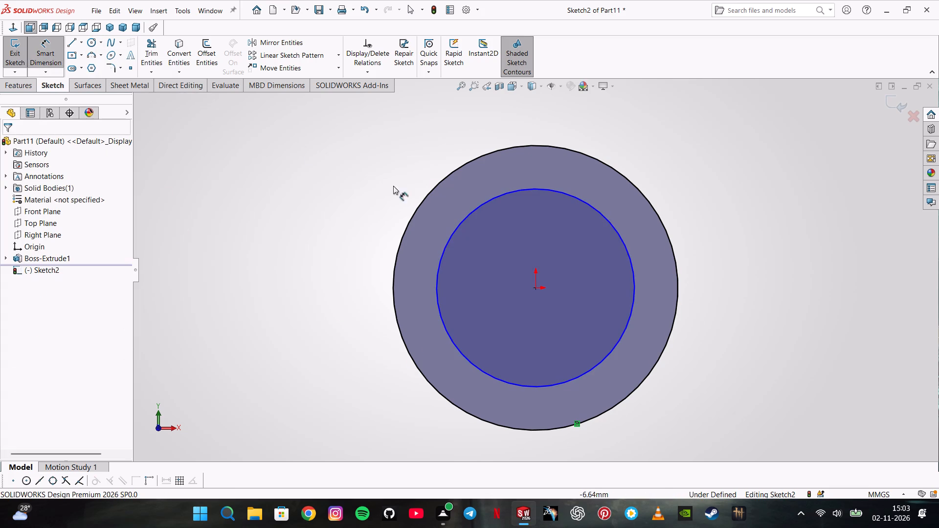
pyautogui.click(467, 217)
pyautogui.click(327, 250)
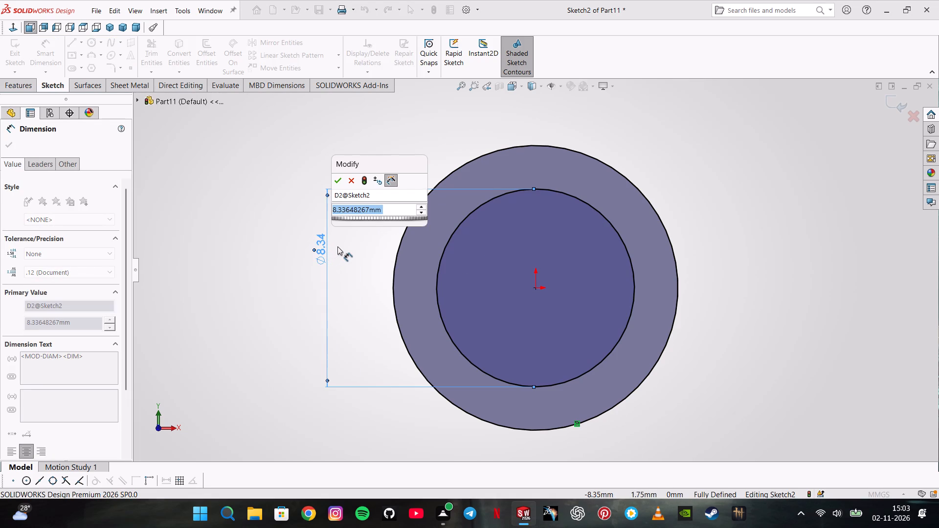
pyautogui.press('9')
pyautogui.press('Return')
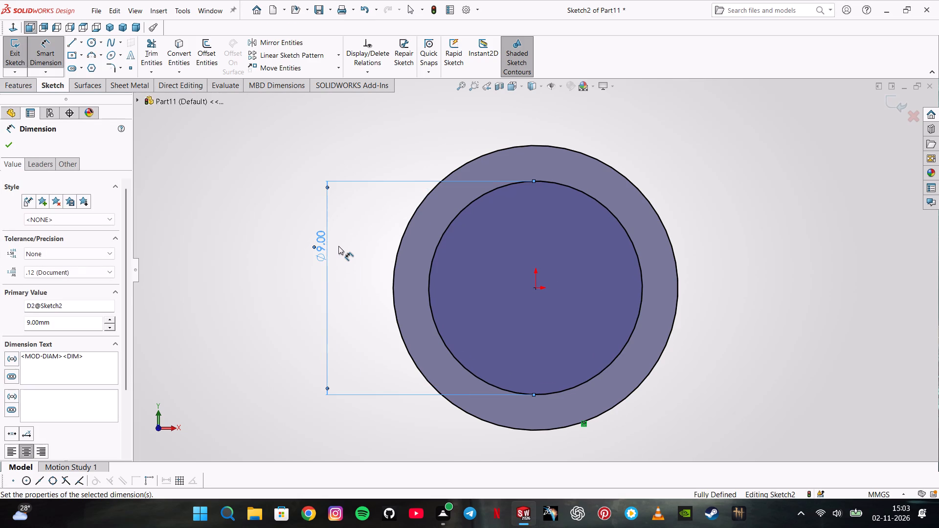
# Cut-extrude the ring between the two circles with a Blind depth of 5 mm to form a stepped end.
pyautogui.click(33, 84)
pyautogui.click(196, 43)
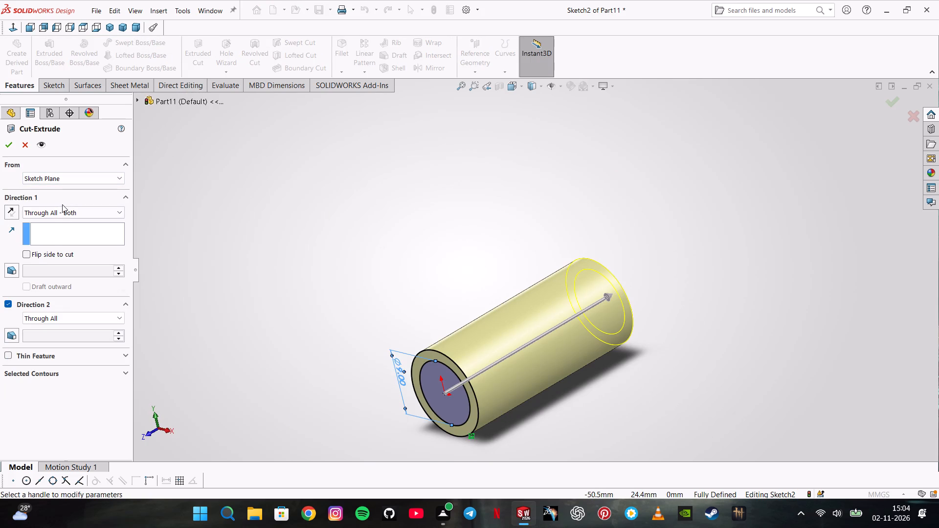
pyautogui.click(63, 209)
pyautogui.click(62, 218)
pyautogui.click(63, 217)
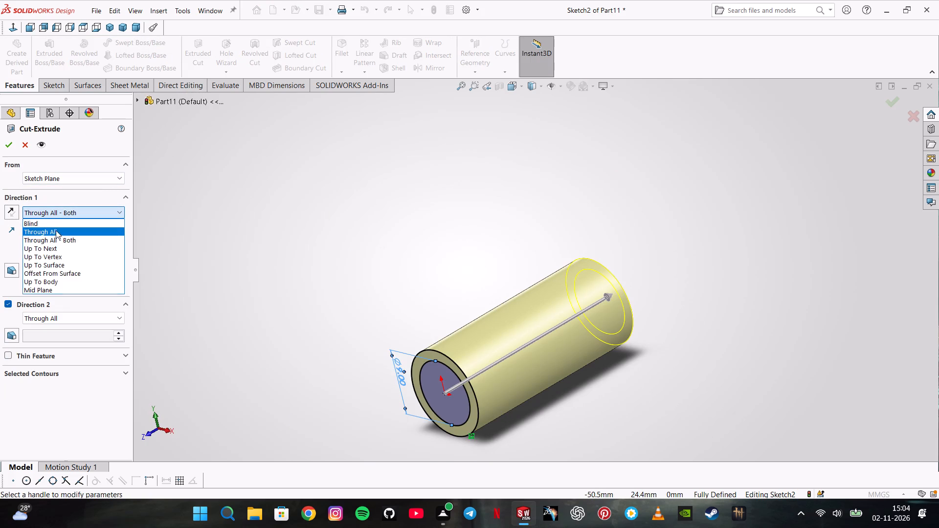
pyautogui.click(60, 222)
pyautogui.press('5')
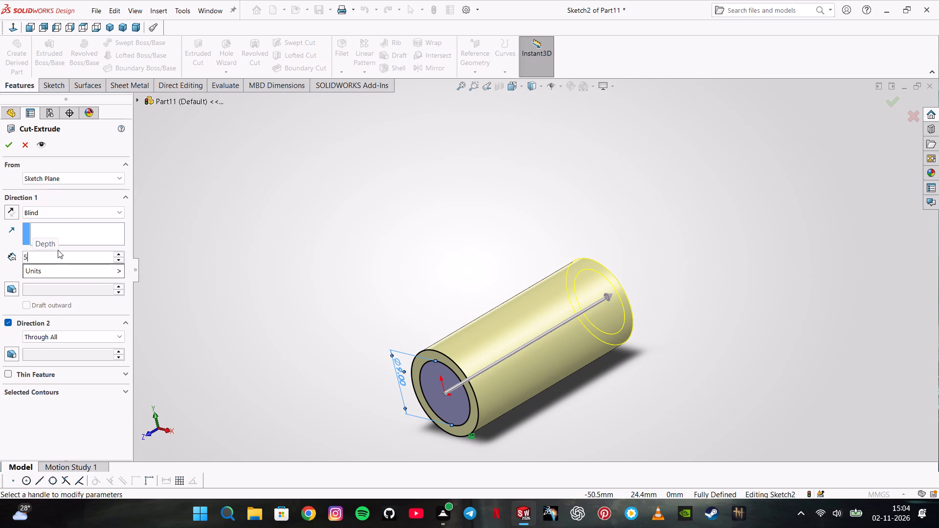
pyautogui.press('Return')
pyautogui.press('Return')
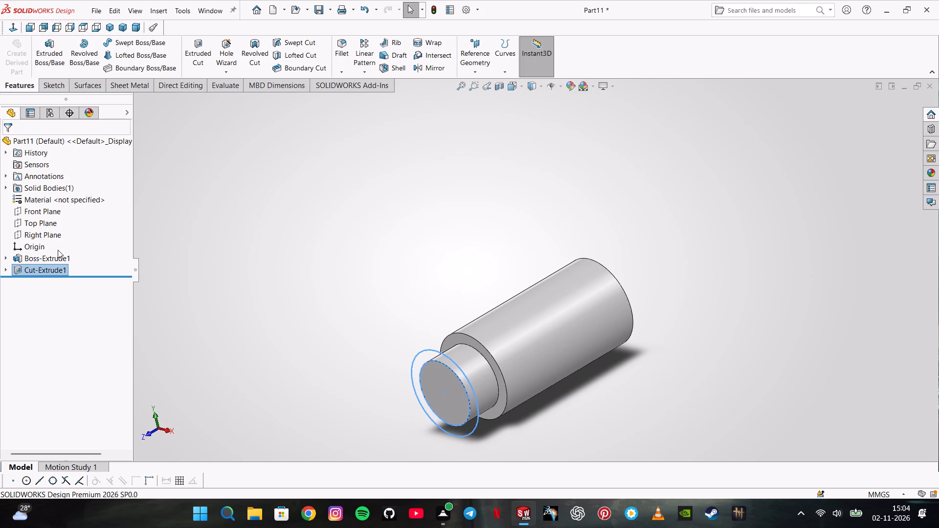
pyautogui.click(259, 229)
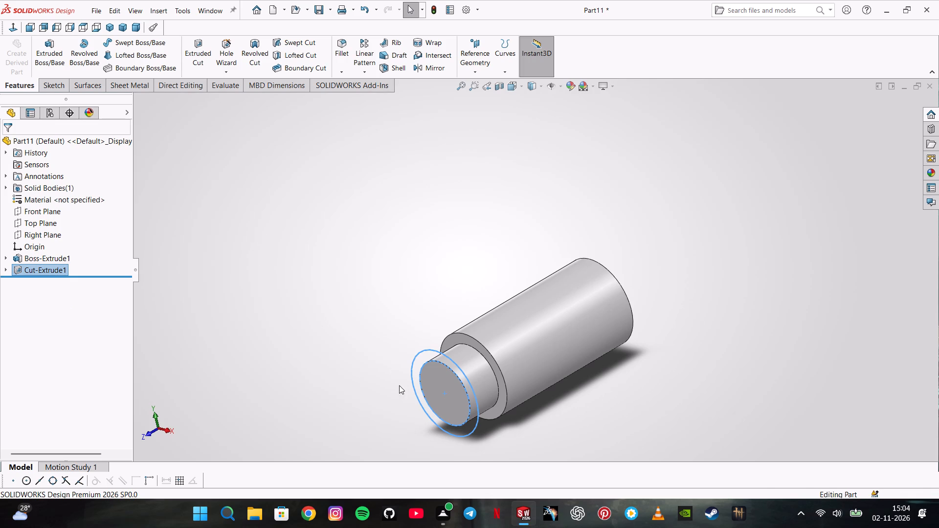
# On the stepped end's front face, sketch a center rectangle about 15.4 by 7.8 mm centred on the origin.
pyautogui.click(459, 397)
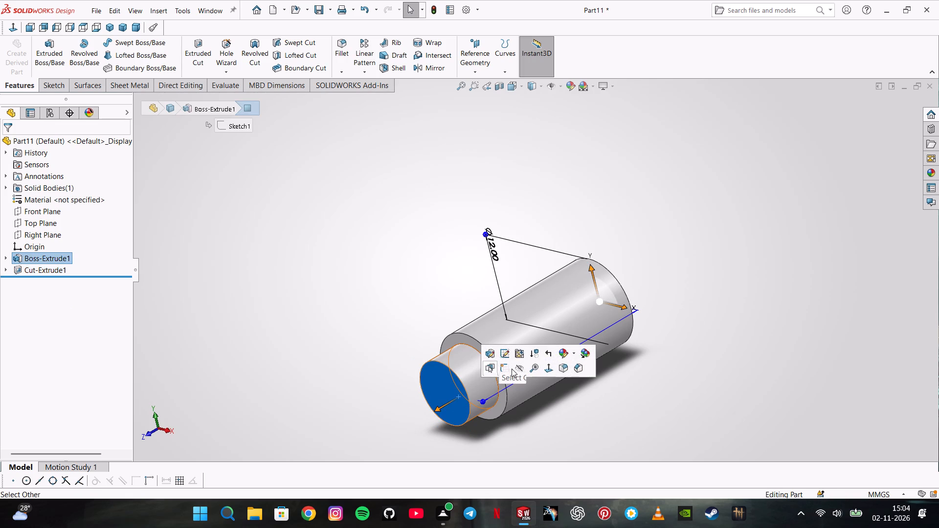
pyautogui.click(505, 373)
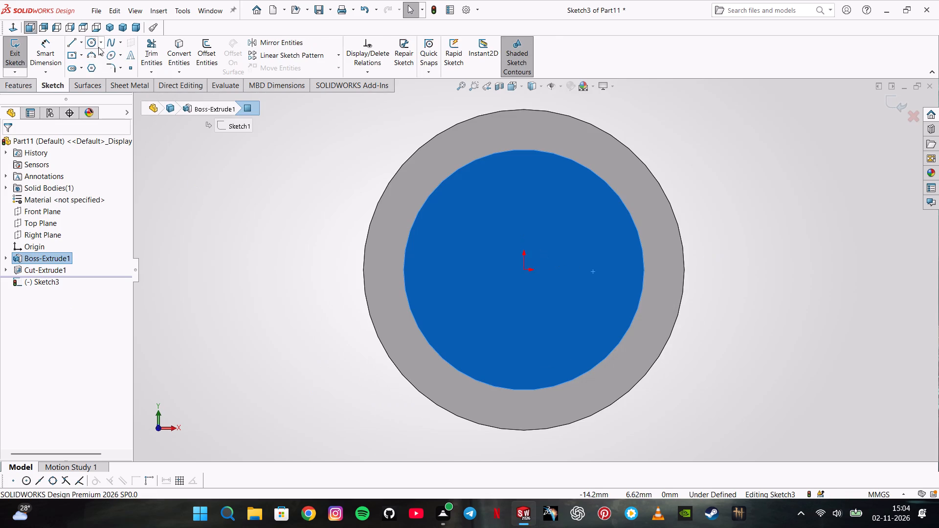
pyautogui.click(72, 54)
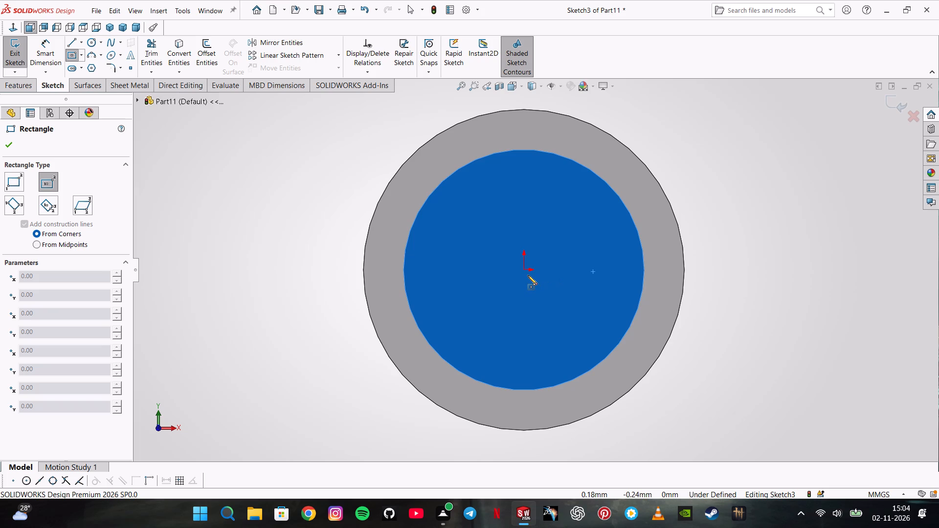
pyautogui.click(525, 272)
pyautogui.click(729, 374)
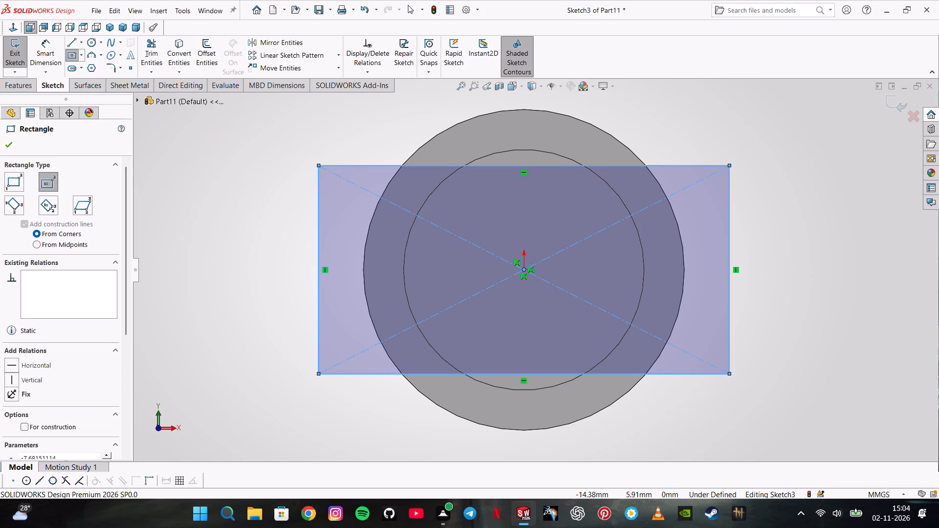
# Dimension the rectangle to 18 mm wide and 15 mm high.
pyautogui.click(47, 49)
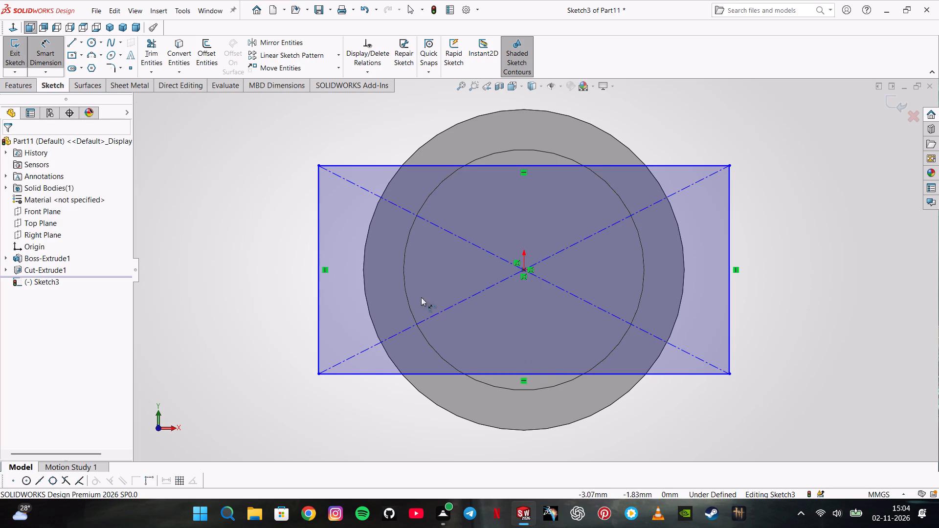
pyautogui.click(321, 228)
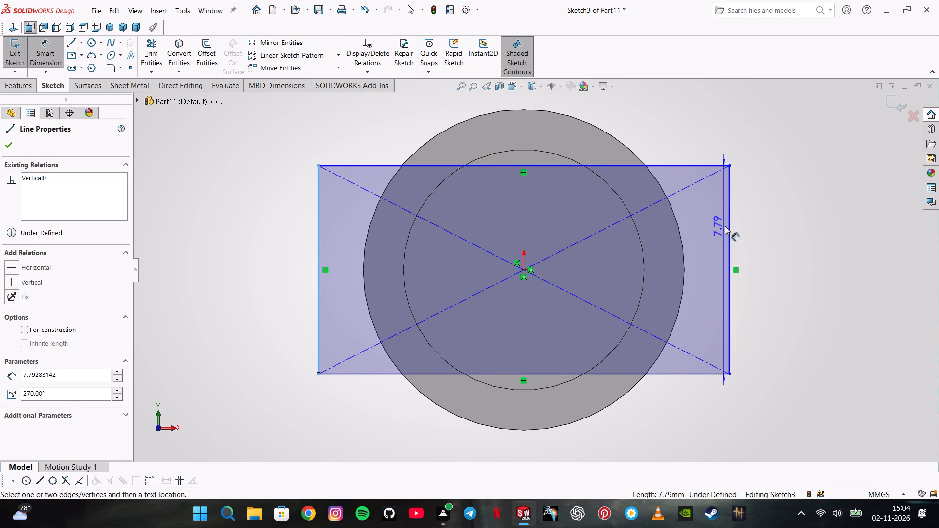
pyautogui.click(729, 225)
pyautogui.click(623, 432)
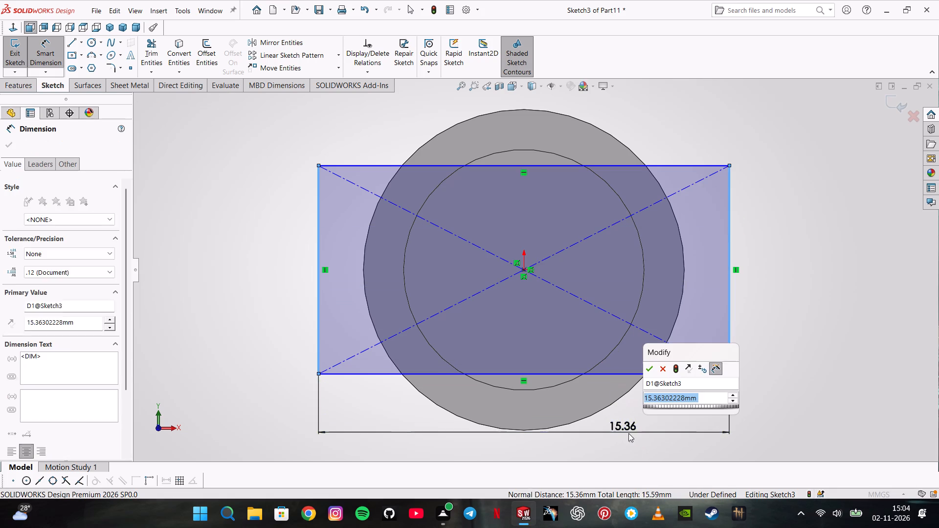
pyautogui.write('18')
pyautogui.press('Return')
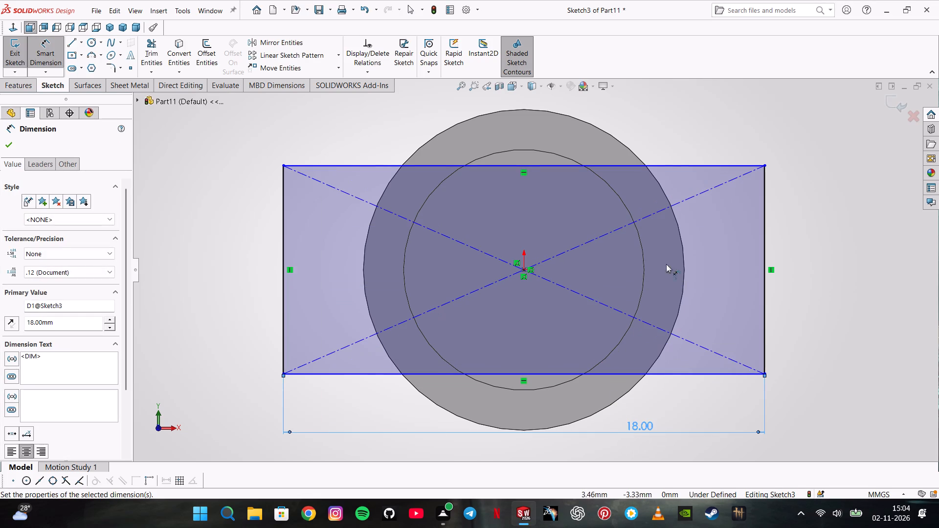
pyautogui.click(629, 167)
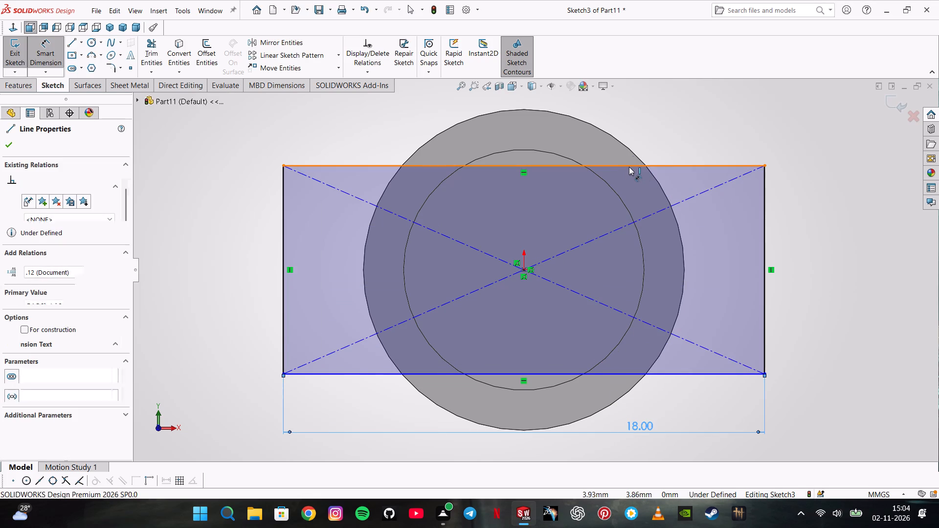
pyautogui.click(598, 374)
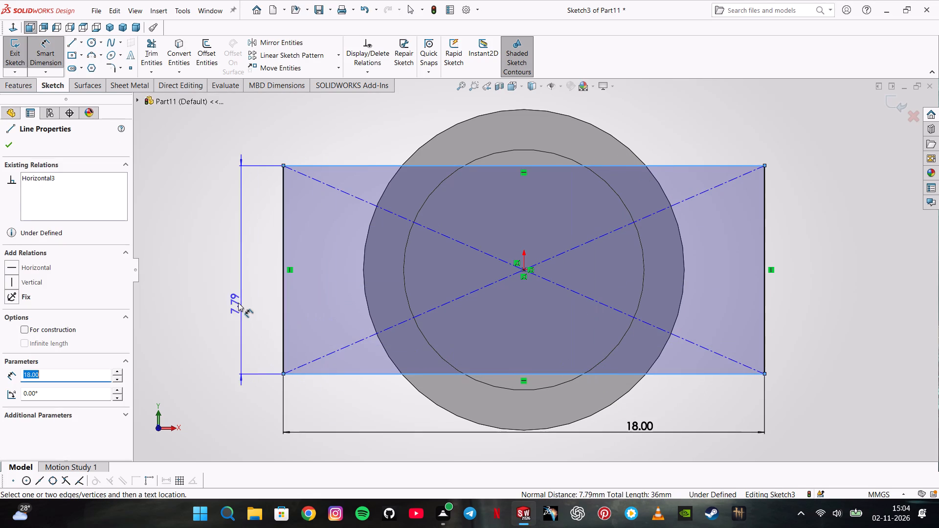
pyautogui.click(238, 303)
pyautogui.write('15')
pyautogui.press('Return')
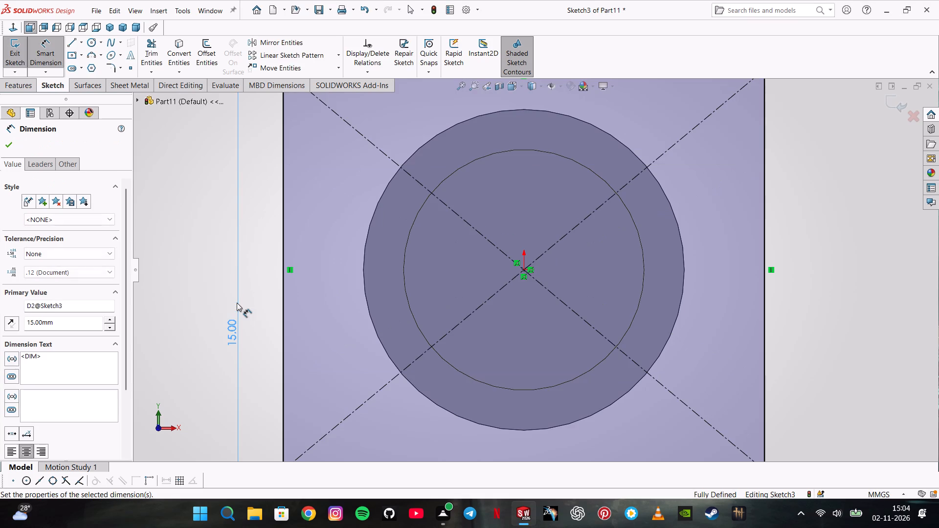
# Finish the 18 by 15 mm rectangle sketch on the stepped end and exit it without creating a feature.
pyautogui.click(24, 77)
pyautogui.click(22, 81)
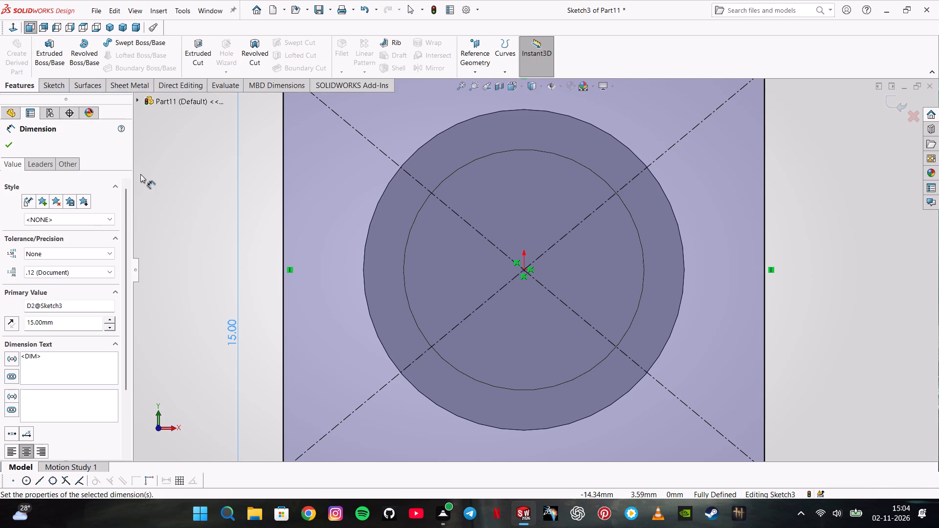
pyautogui.click(181, 186)
pyautogui.scroll(1, 271, 204)
pyautogui.moveTo(245, 204); pyautogui.dragTo(228, 216, button='middle')
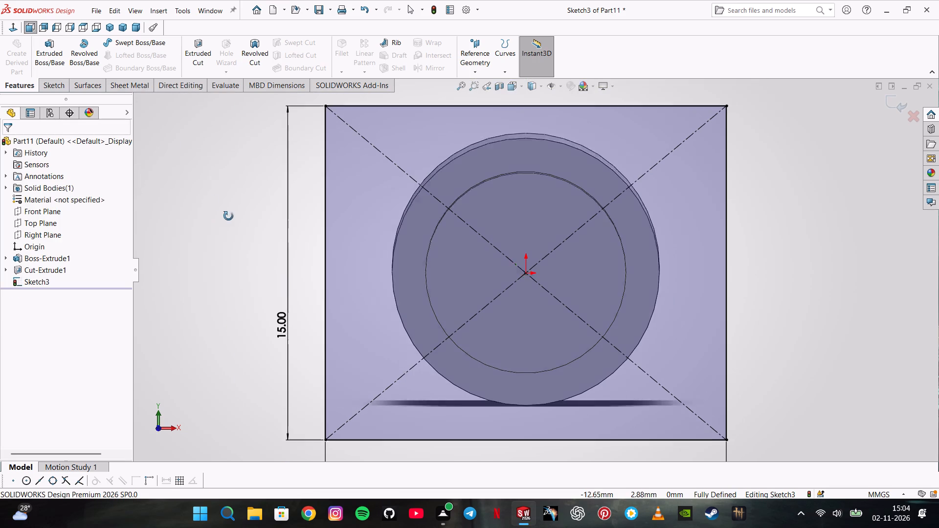
pyautogui.moveTo(228, 216); pyautogui.dragTo(204, 226, button='middle')
pyautogui.scroll(2, 204, 226)
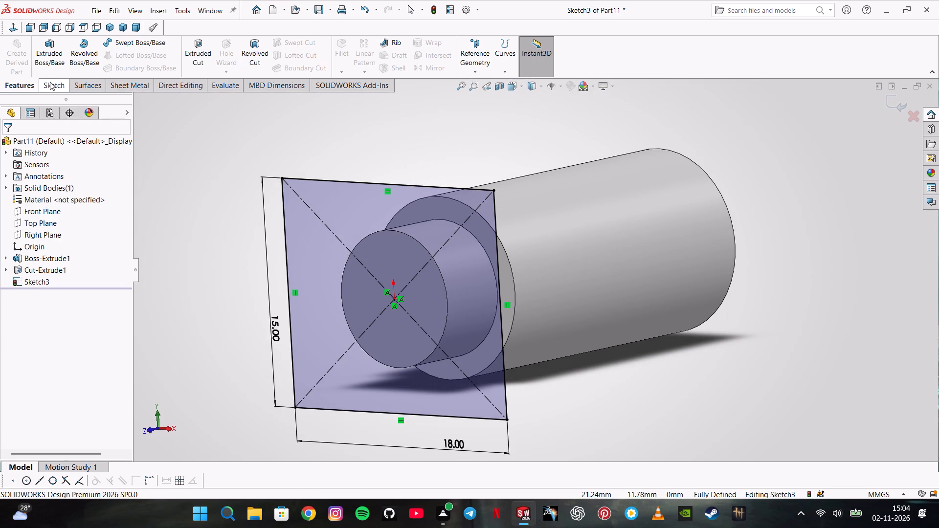
pyautogui.click(50, 82)
pyautogui.click(7, 60)
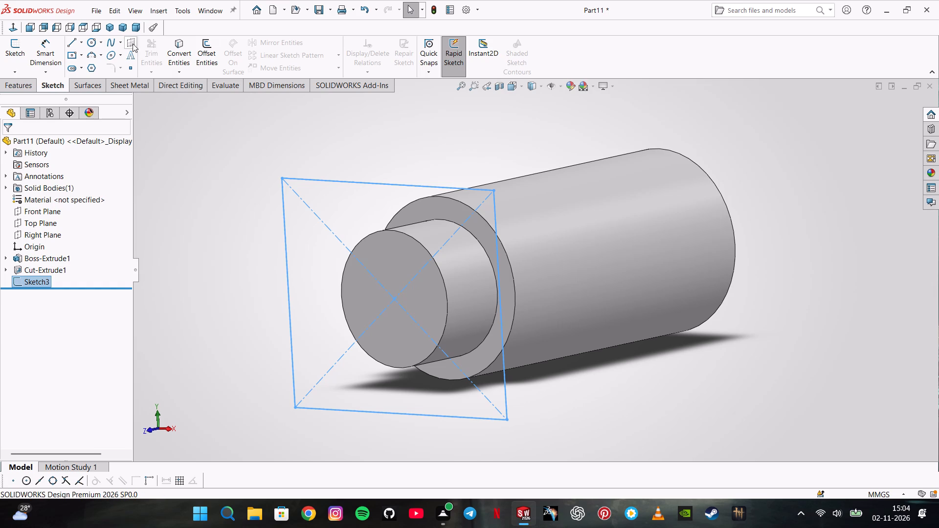
# Create a reference plane parallel to the stepped end's front face at an offset of 25 mm.
pyautogui.click(22, 90)
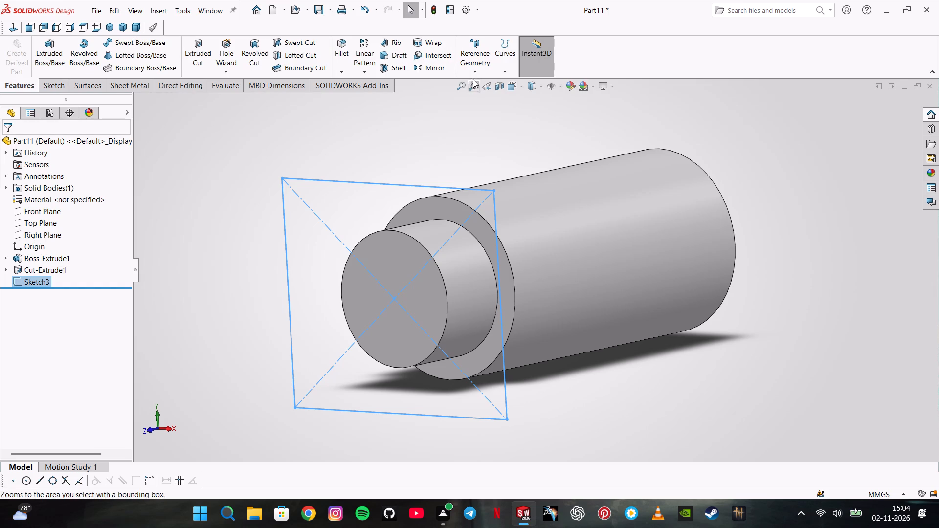
pyautogui.click(474, 75)
pyautogui.click(476, 78)
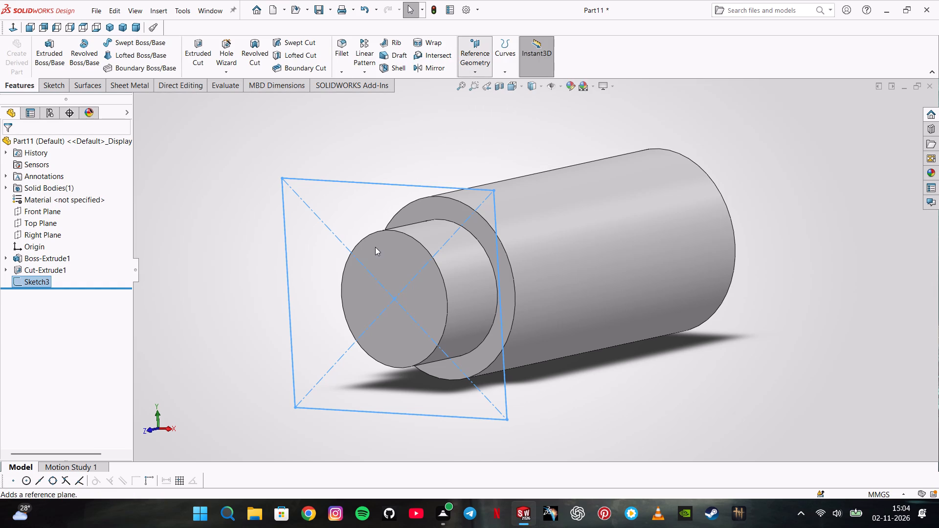
pyautogui.click(376, 247)
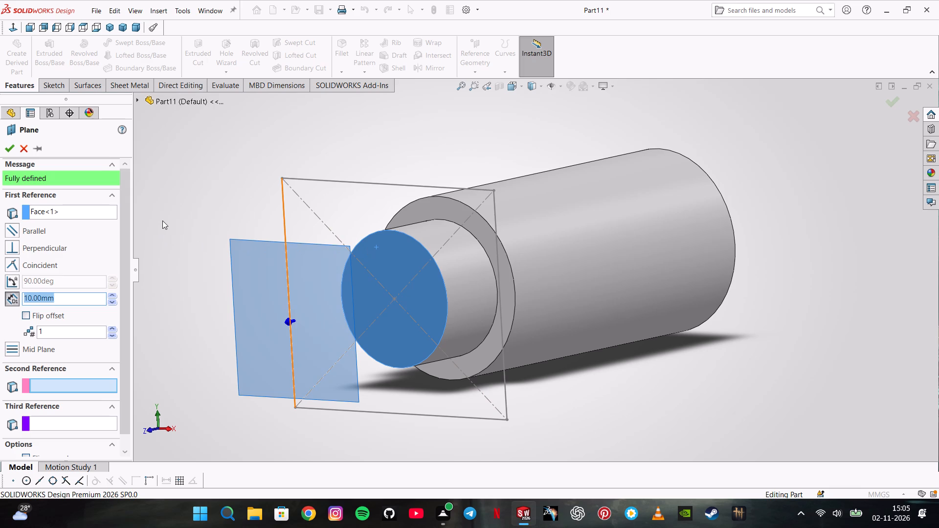
pyautogui.write('25')
pyautogui.press('Return')
pyautogui.press('Return')
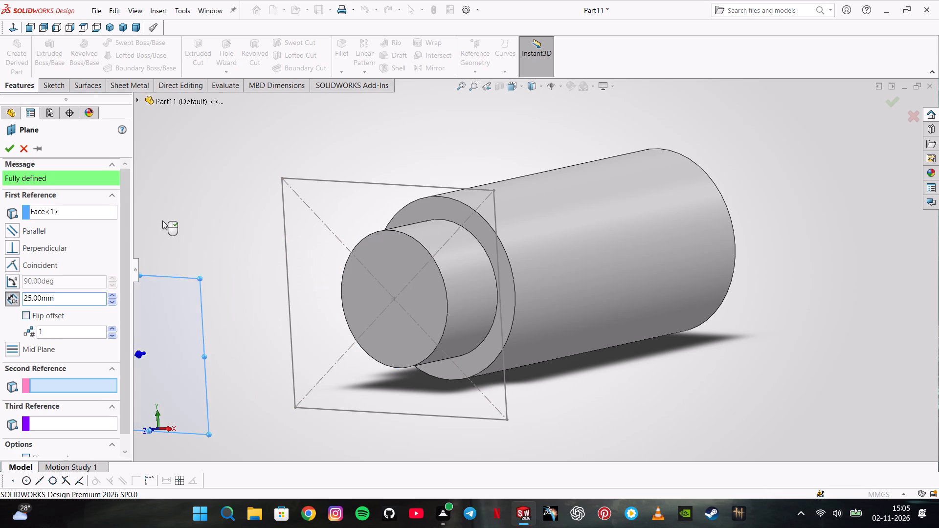
# On the Right Plane, sketch a circle about 15 mm in diameter centred on the offset plane, level with the origin.
pyautogui.scroll(1, 162, 220)
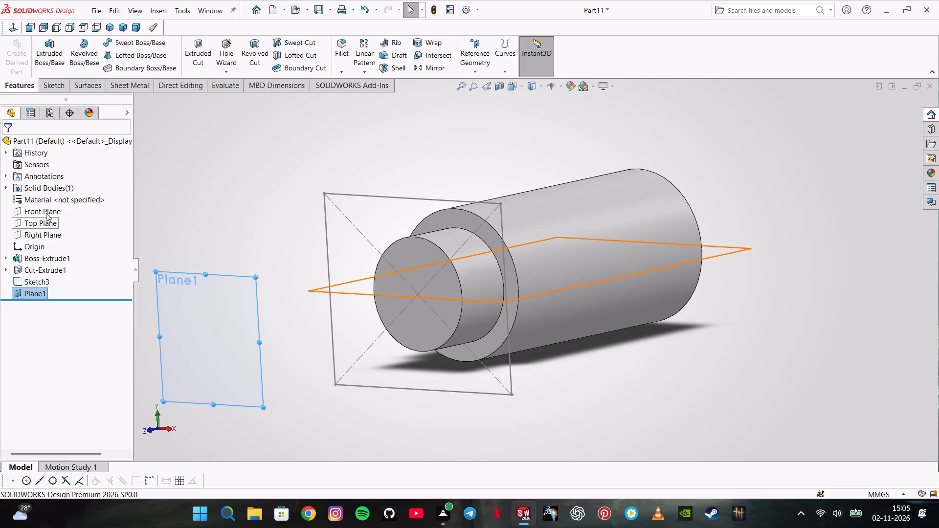
pyautogui.click(48, 231)
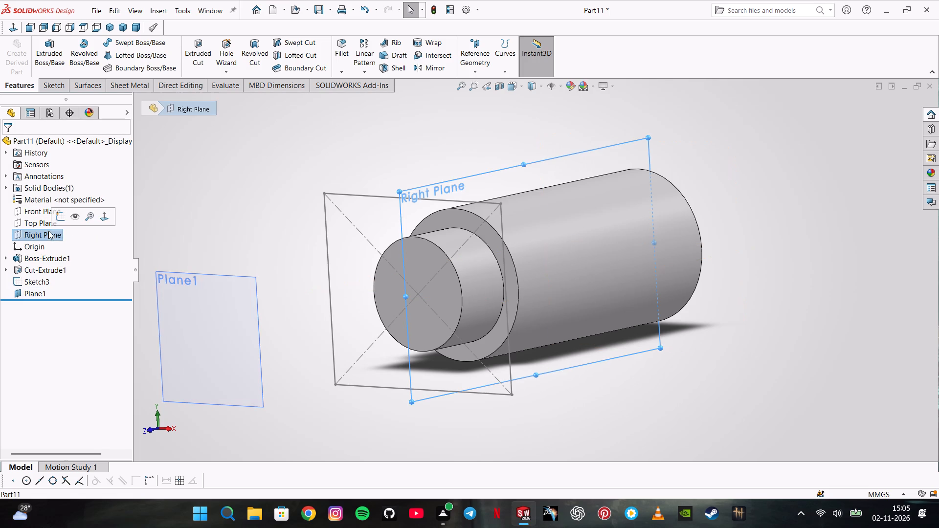
pyautogui.click(61, 222)
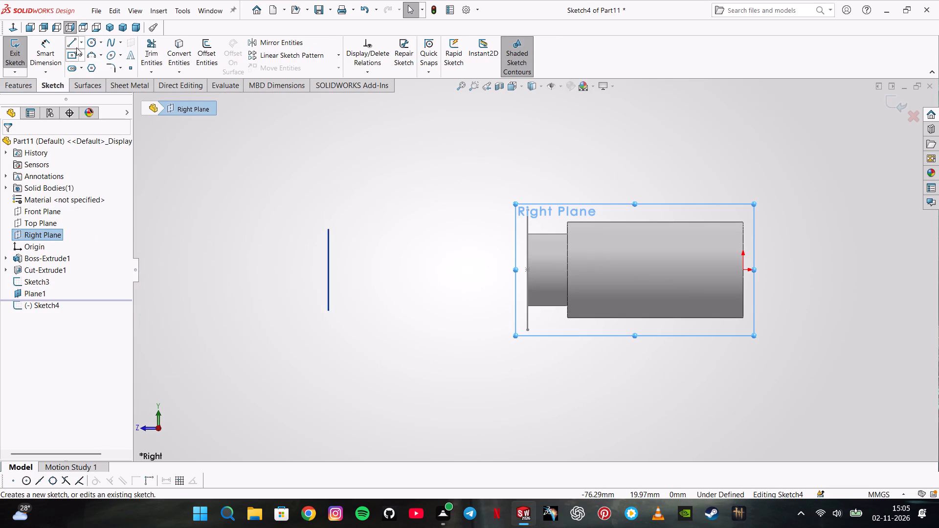
pyautogui.click(89, 43)
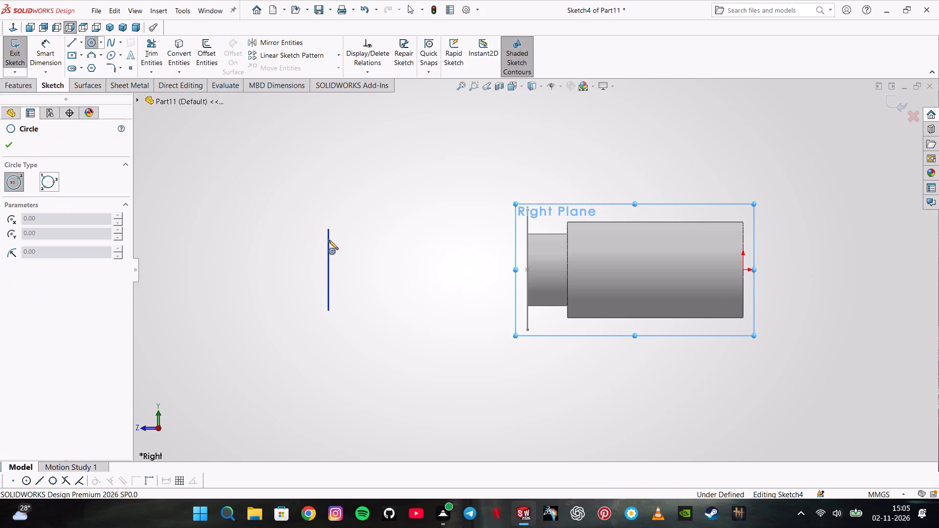
pyautogui.click(327, 269)
pyautogui.click(367, 315)
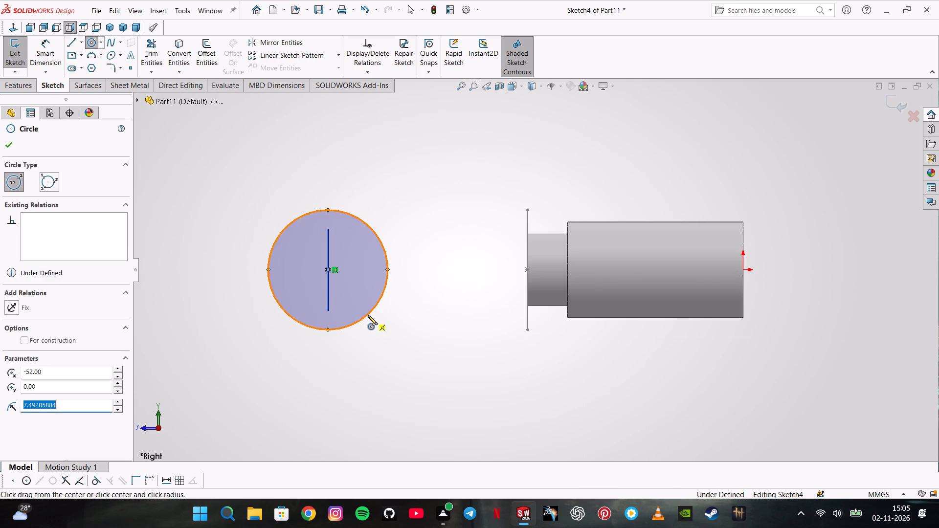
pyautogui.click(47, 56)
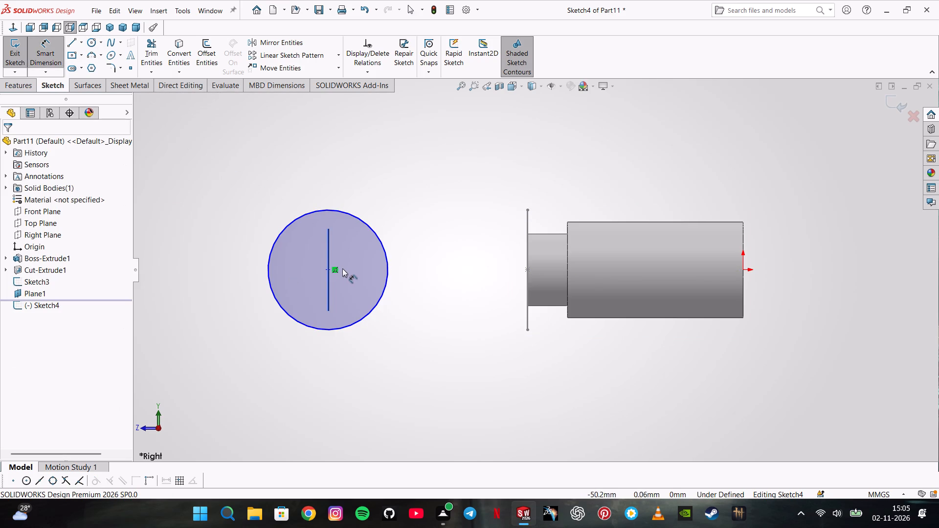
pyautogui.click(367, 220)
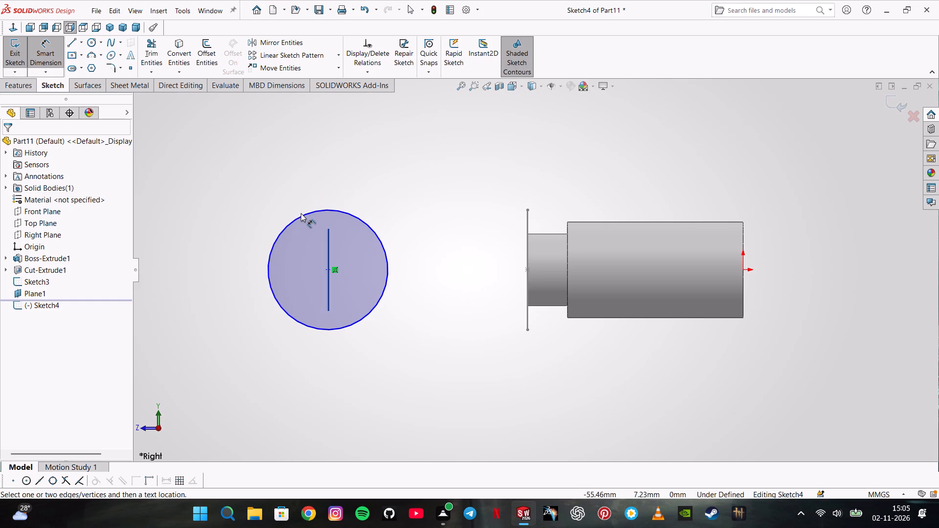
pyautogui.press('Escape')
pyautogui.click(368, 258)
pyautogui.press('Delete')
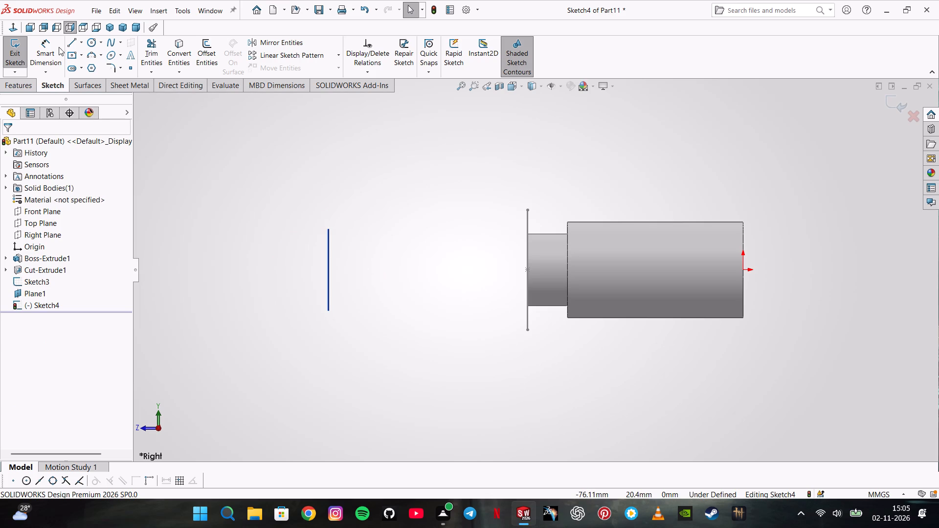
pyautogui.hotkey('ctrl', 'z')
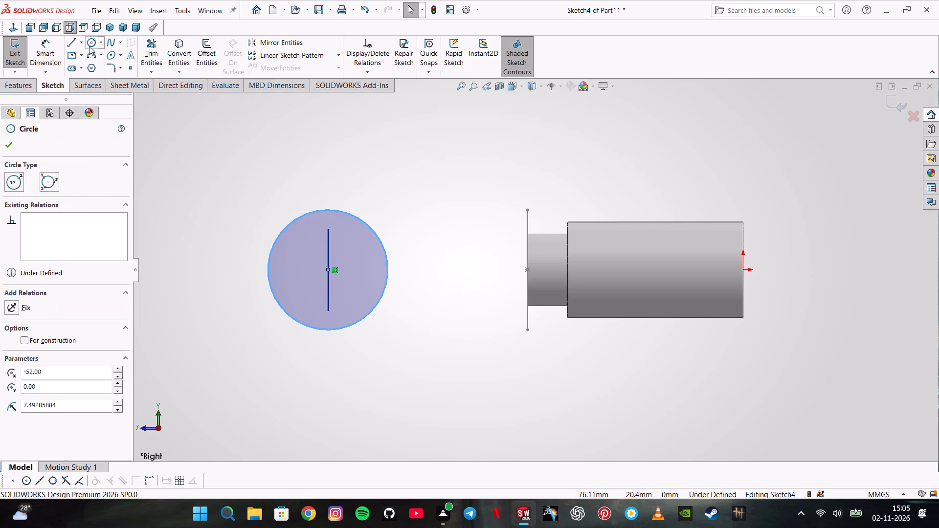
# Dimension the circle's diameter to 20 mm.
pyautogui.click(44, 37)
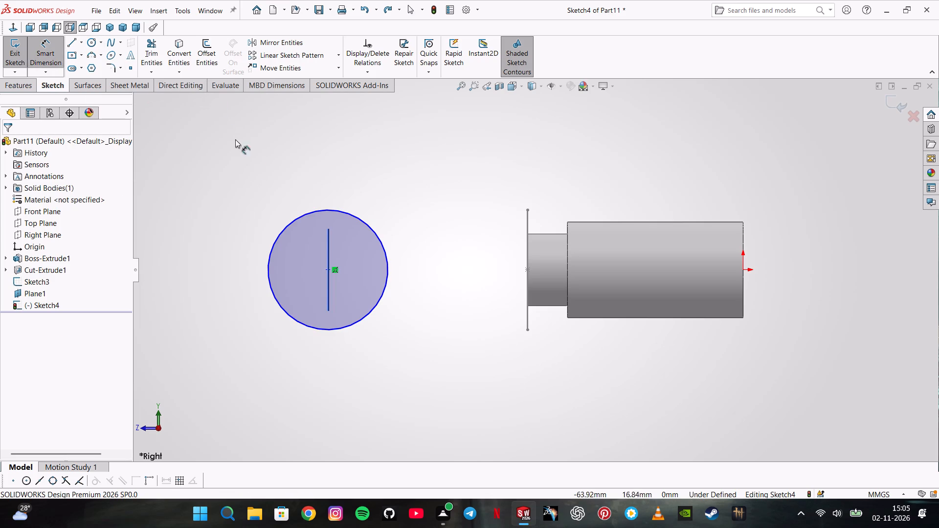
pyautogui.click(299, 216)
pyautogui.click(244, 220)
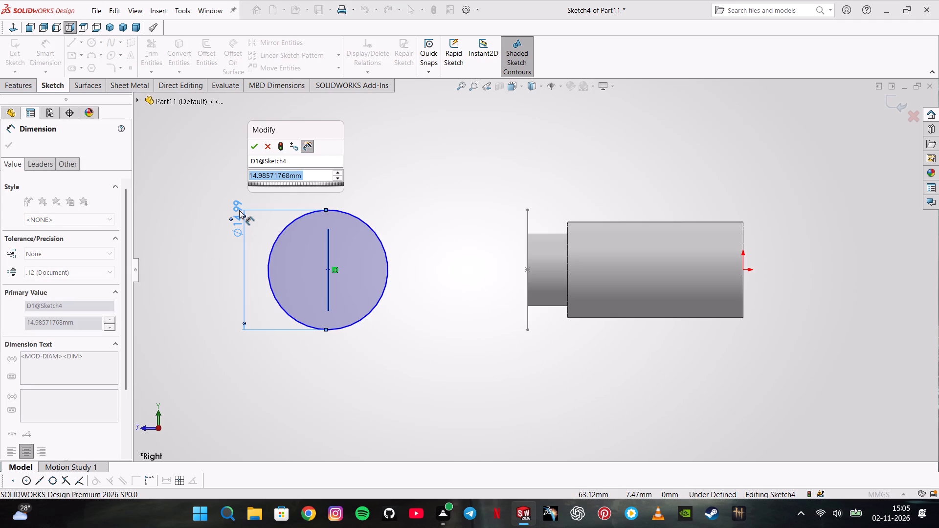
pyautogui.write('20')
pyautogui.press('Return')
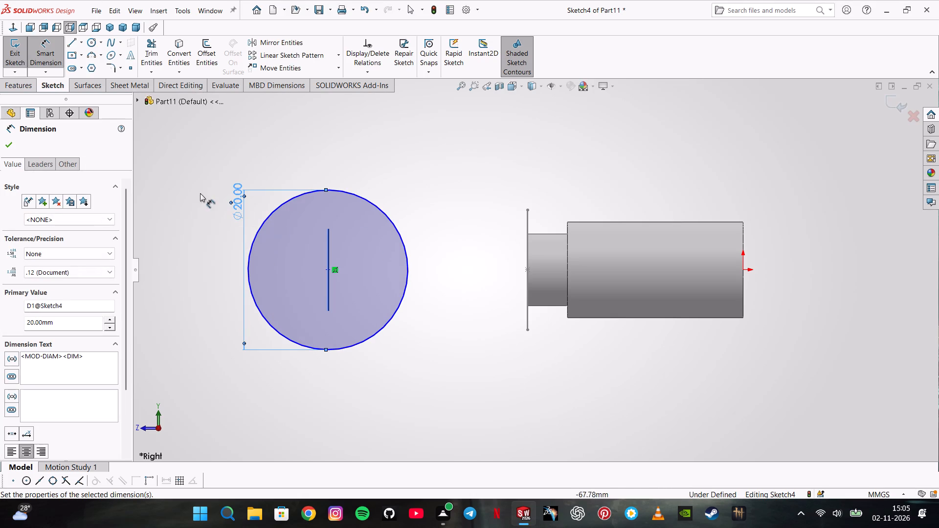
# Sketch a concentric inner circle, dimension its diameter to 12 mm, and place the 20 mm dimension farther out.
pyautogui.click(91, 47)
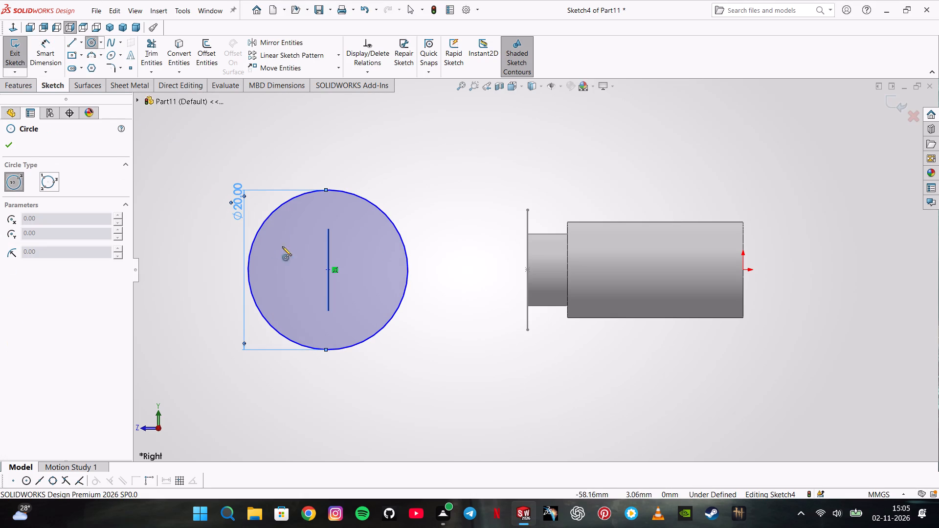
pyautogui.click(327, 270)
pyautogui.click(315, 320)
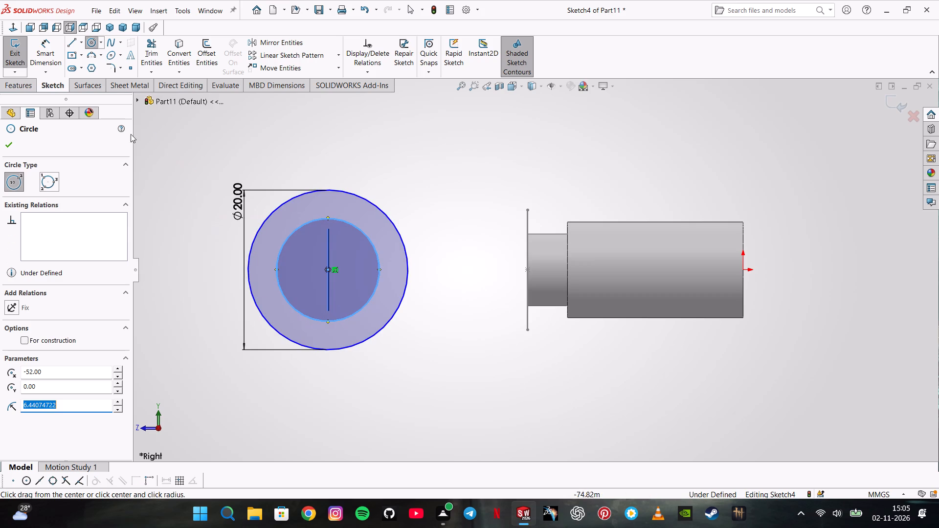
pyautogui.click(30, 45)
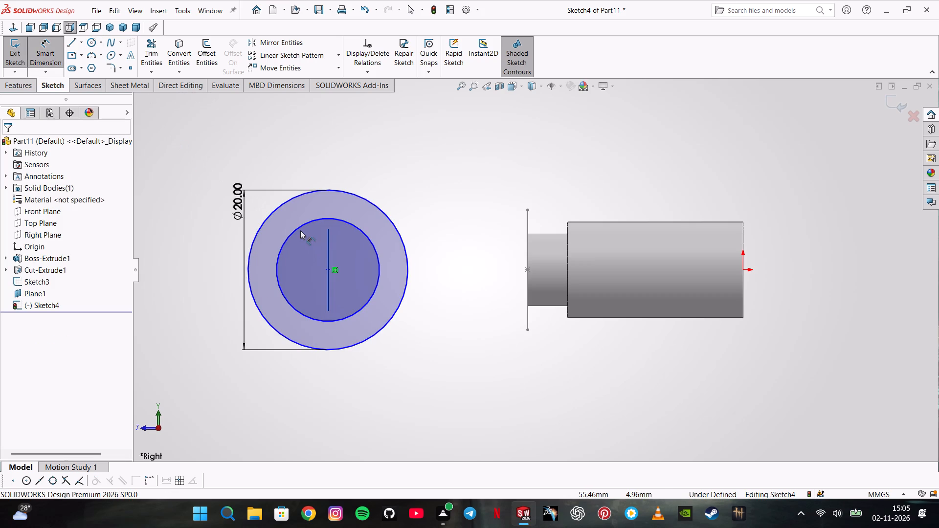
pyautogui.click(301, 229)
pyautogui.click(234, 239)
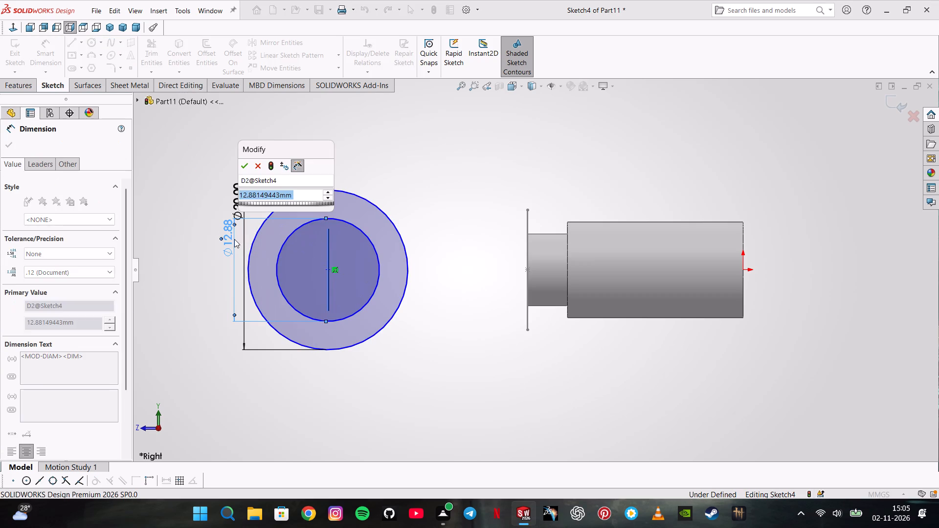
pyautogui.write('12')
pyautogui.press('Return')
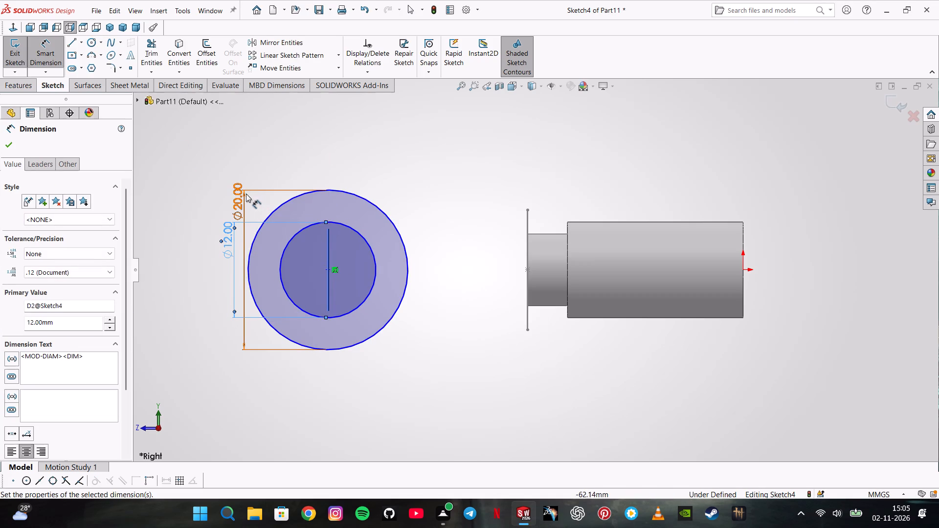
pyautogui.moveTo(245, 194); pyautogui.dragTo(205, 234)
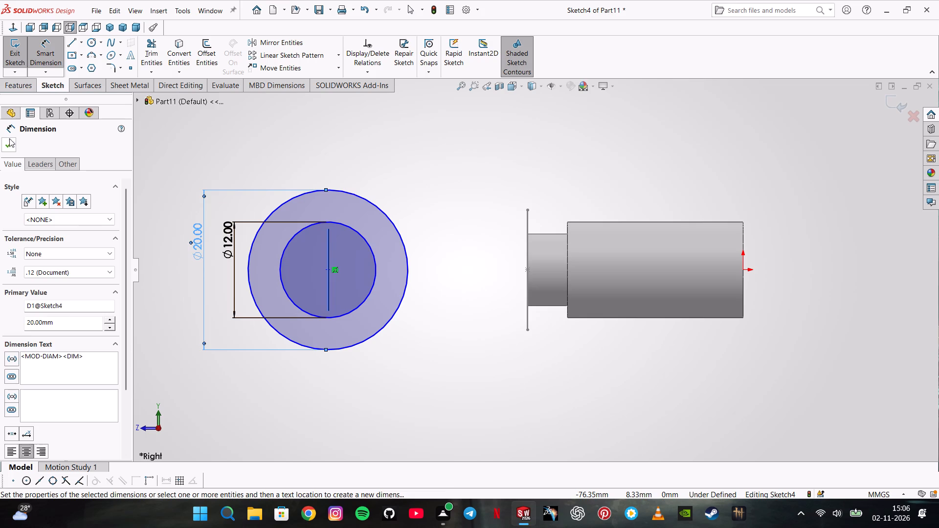
pyautogui.click(10, 143)
# Extrude the ring between the two circles 25 mm with the Mid Plane end condition to form a hollow cylinder.
pyautogui.click(18, 89)
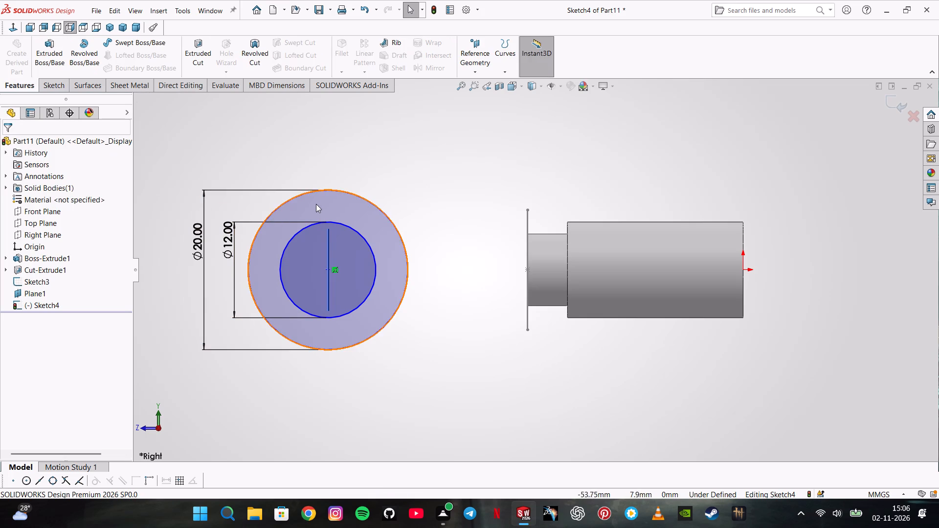
pyautogui.moveTo(318, 201); pyautogui.dragTo(290, 274, button='middle')
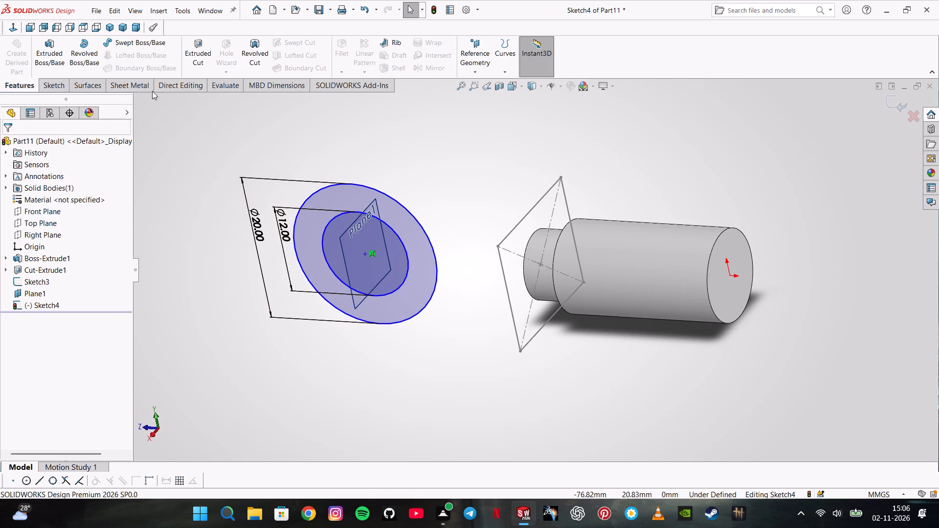
pyautogui.click(66, 49)
pyautogui.scroll(-1, 245, 213)
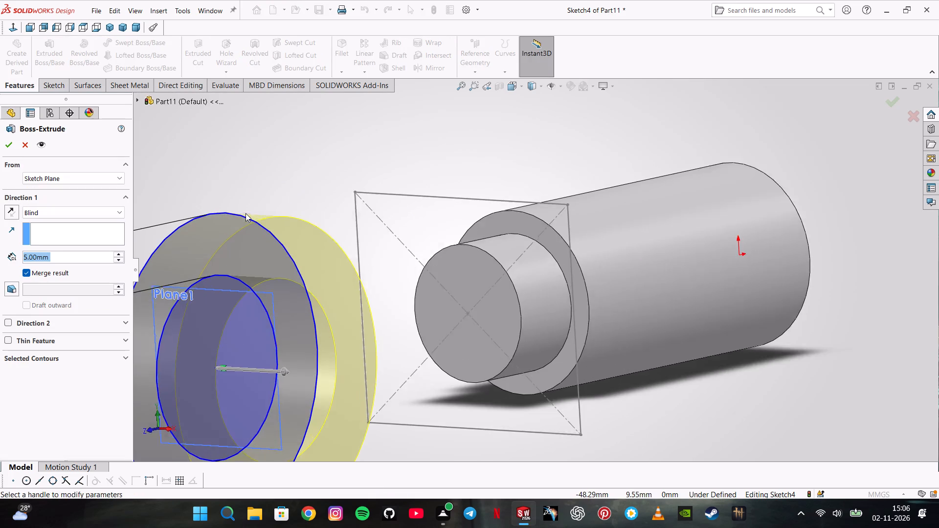
pyautogui.scroll(2, 246, 213)
pyautogui.click(102, 211)
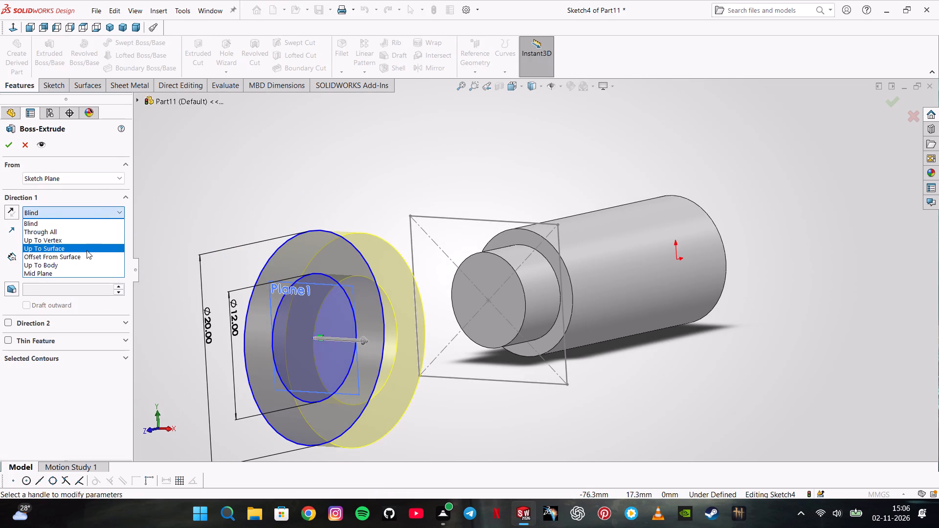
pyautogui.click(83, 269)
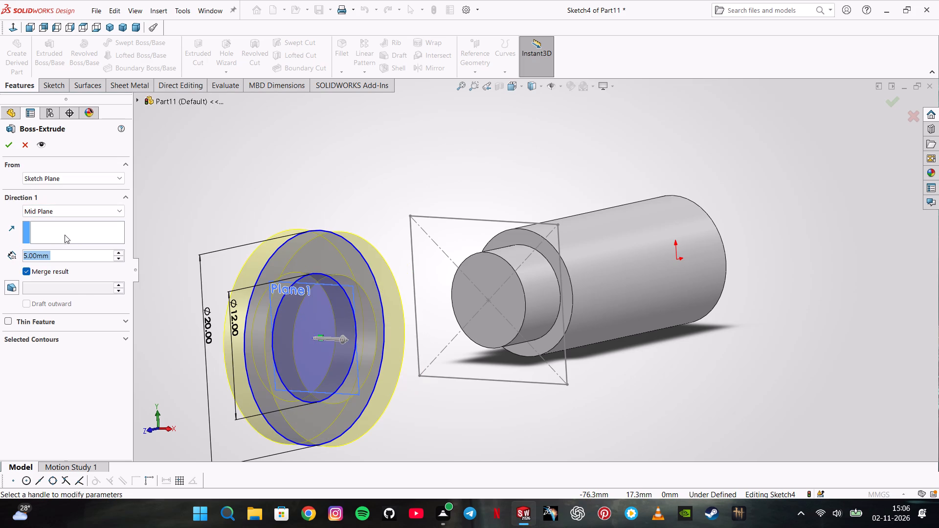
pyautogui.write('25')
pyautogui.press('Return')
pyautogui.press('Return')
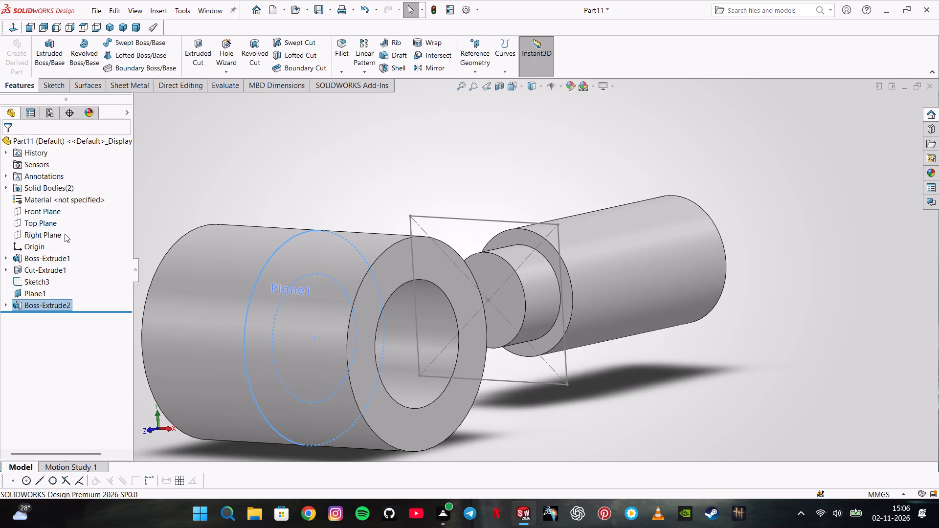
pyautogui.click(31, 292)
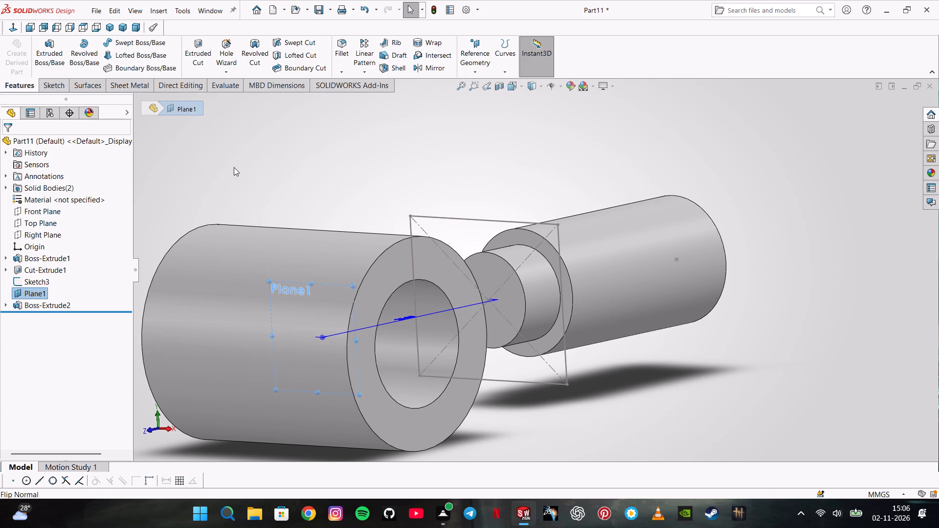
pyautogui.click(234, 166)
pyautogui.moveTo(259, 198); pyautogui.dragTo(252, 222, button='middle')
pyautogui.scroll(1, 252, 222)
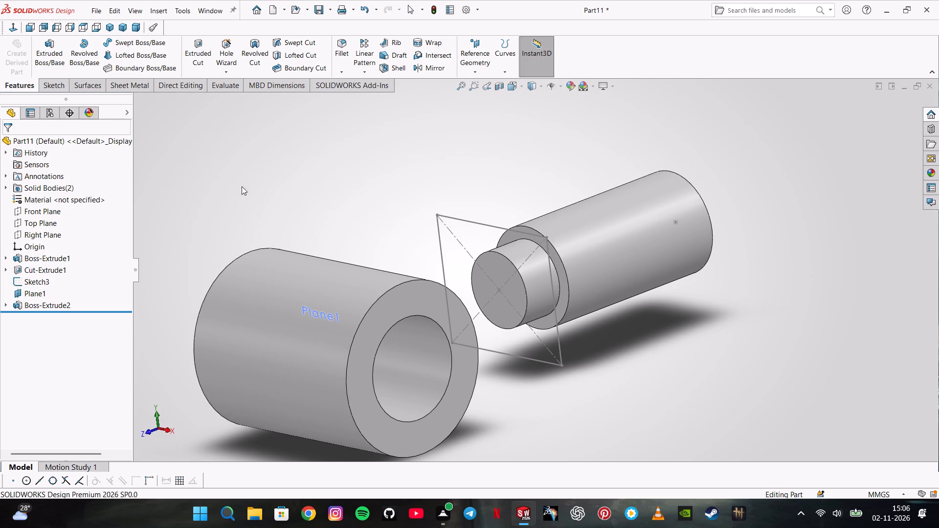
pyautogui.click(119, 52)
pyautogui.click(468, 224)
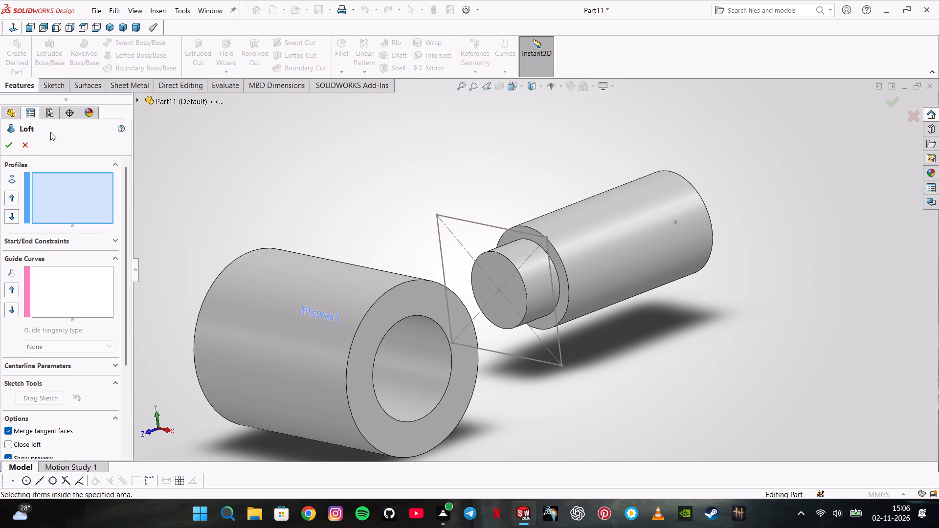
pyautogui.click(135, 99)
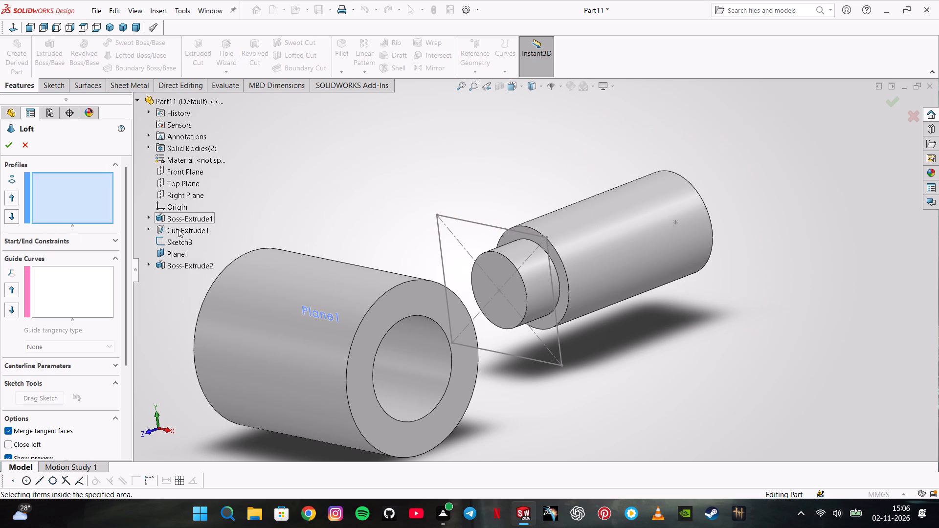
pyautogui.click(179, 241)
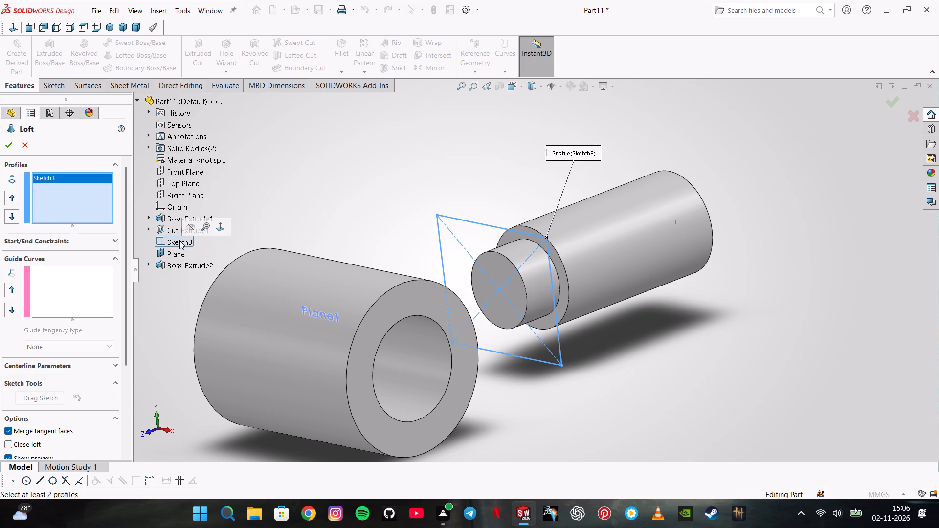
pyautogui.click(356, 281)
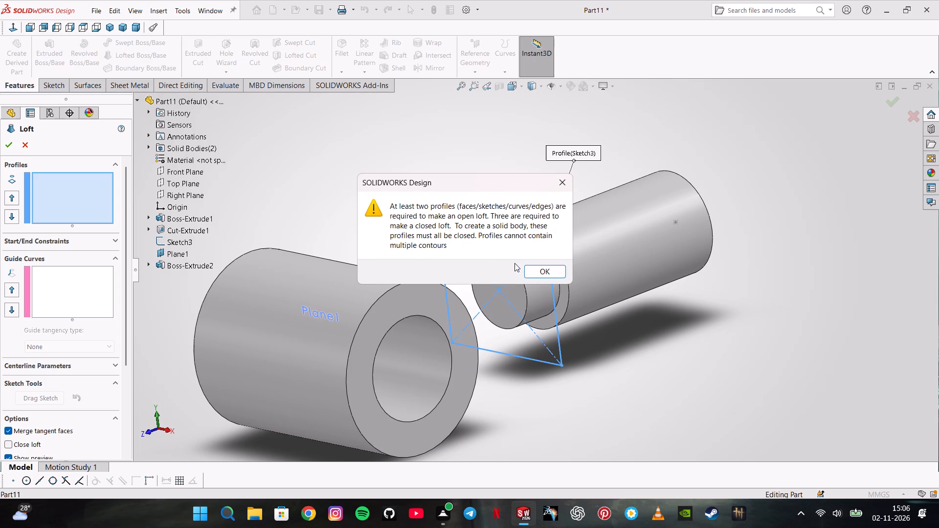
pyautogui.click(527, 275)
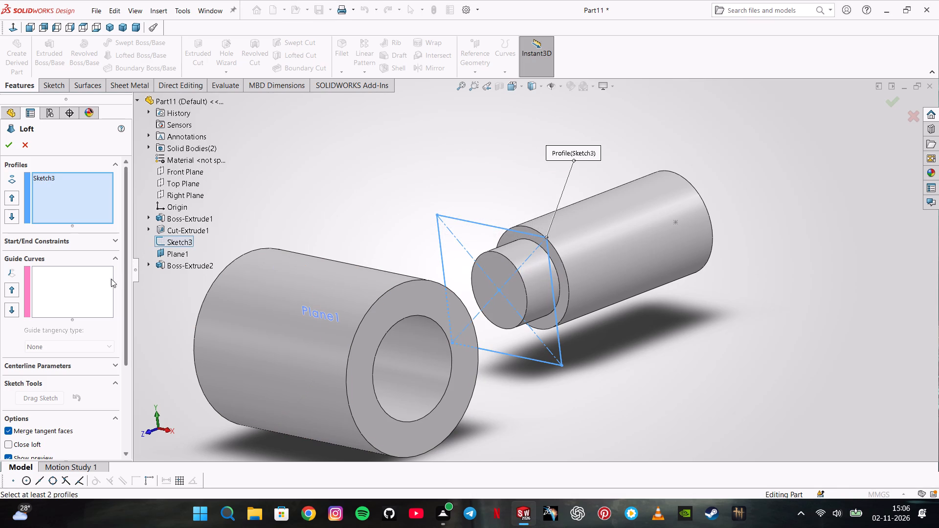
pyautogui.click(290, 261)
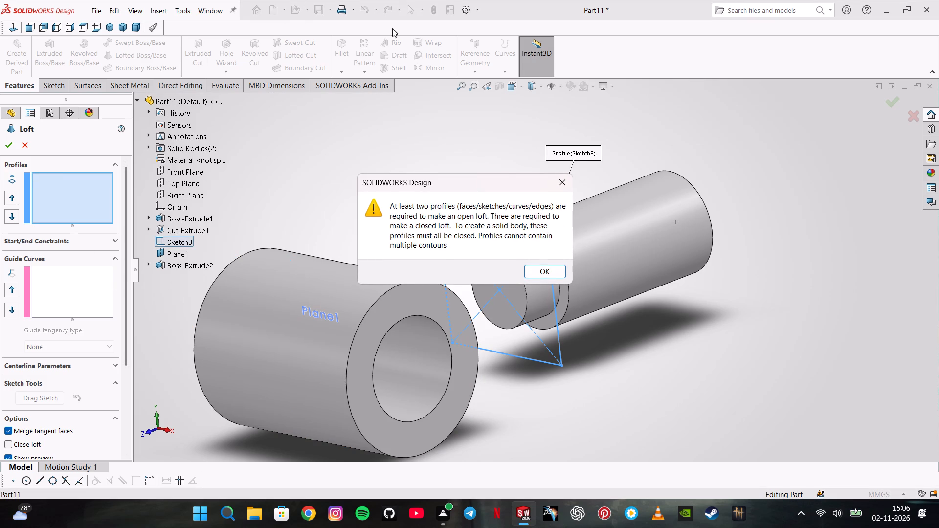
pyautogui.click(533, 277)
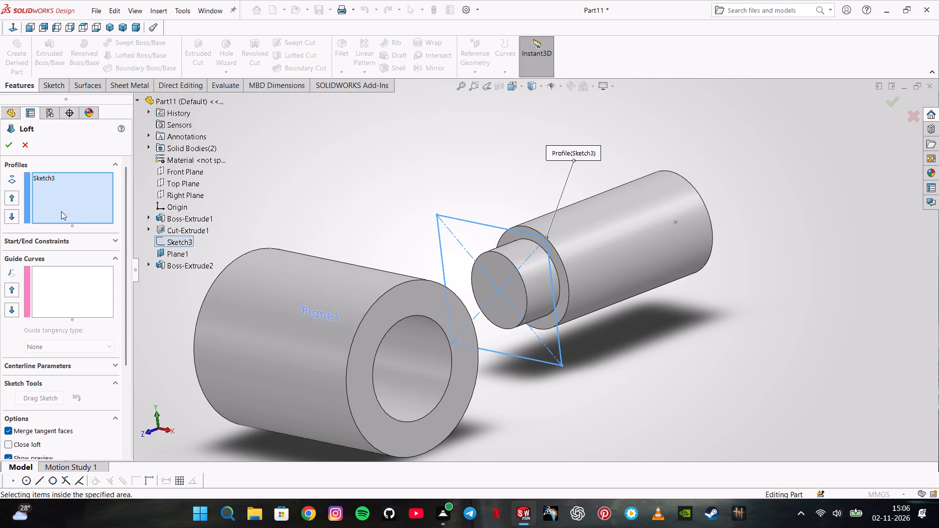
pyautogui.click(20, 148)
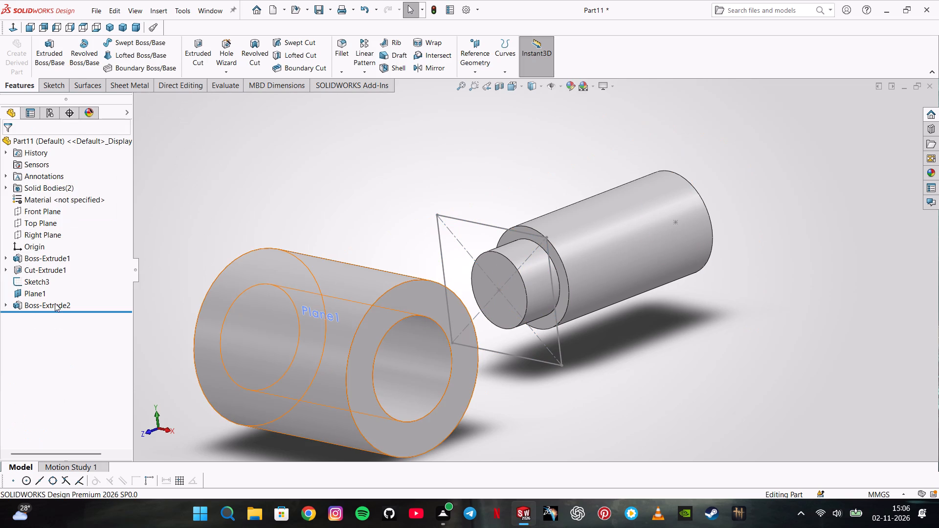
# On Plane1, sketch a center rectangle about 18 mm wide and 17 mm high, centred on the origin.
pyautogui.click(22, 297)
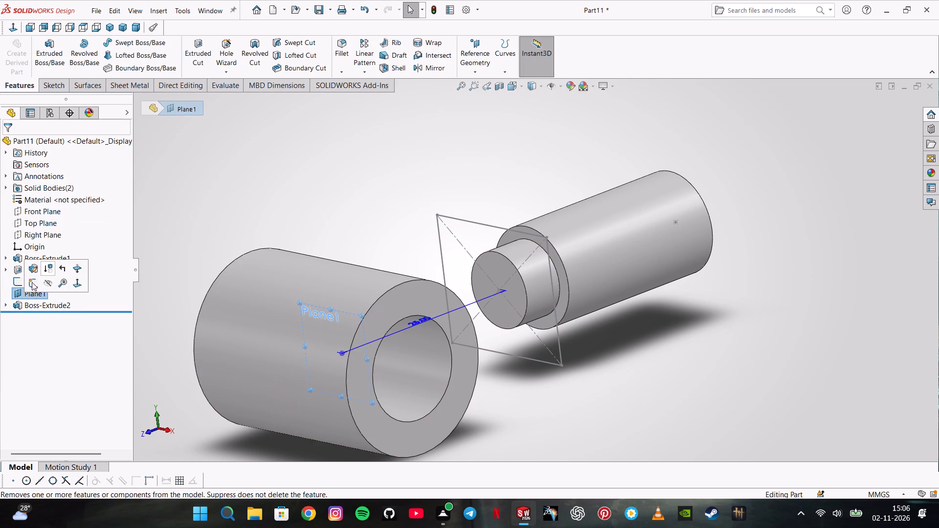
pyautogui.click(29, 285)
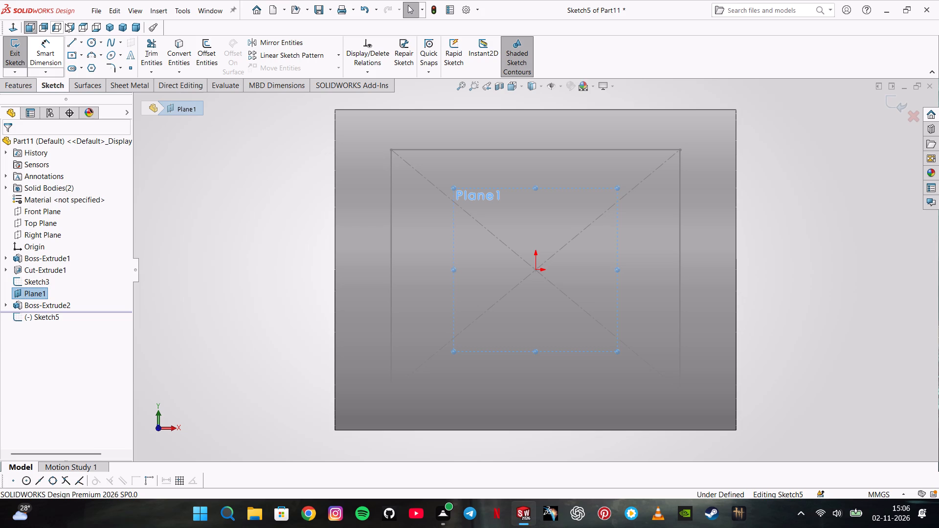
pyautogui.click(70, 59)
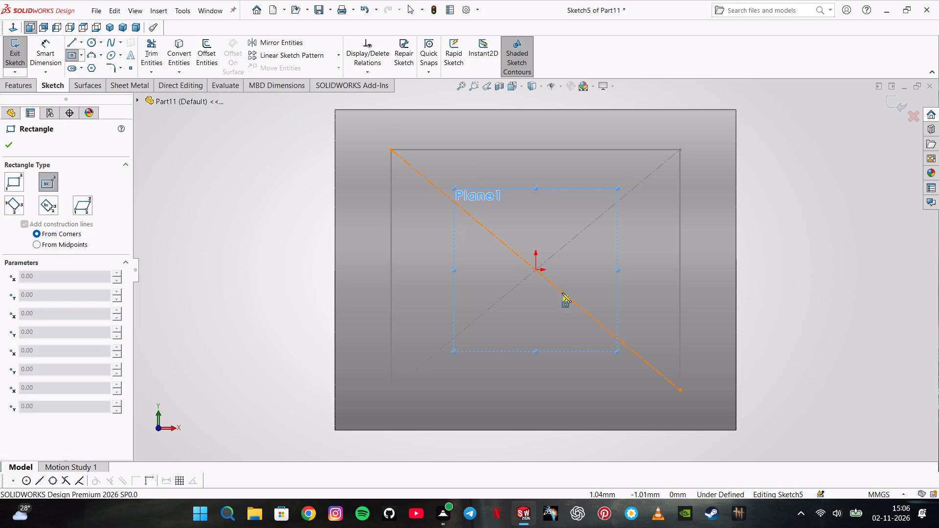
pyautogui.click(535, 269)
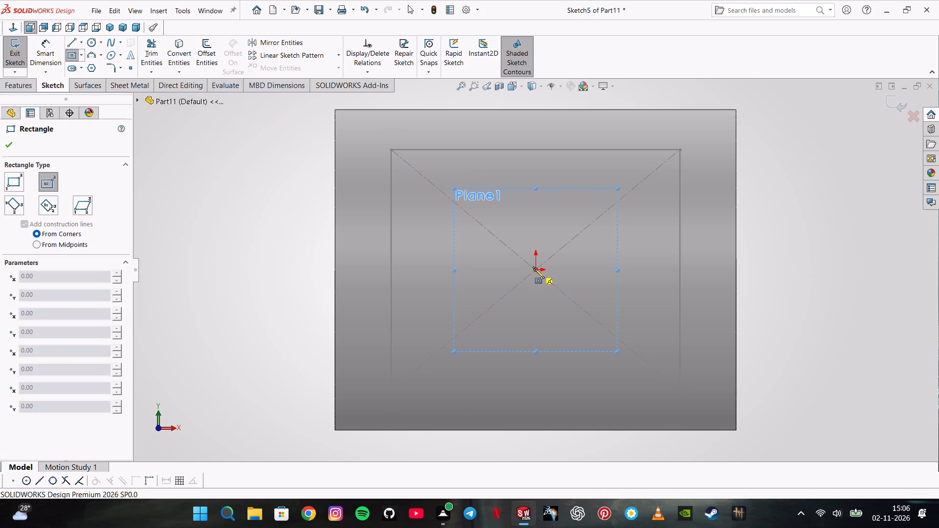
pyautogui.click(678, 406)
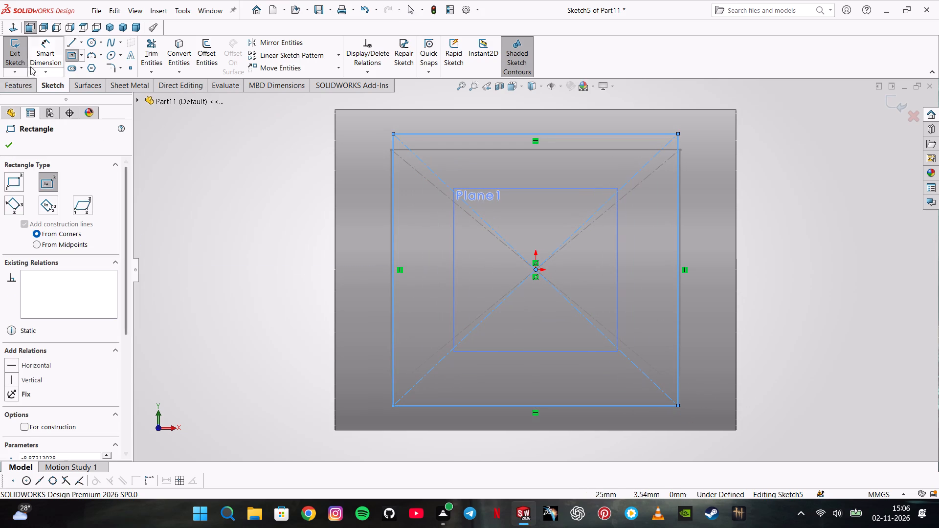
# Dimension the rectangle's width between its two vertical sides to 18 mm.
pyautogui.click(31, 63)
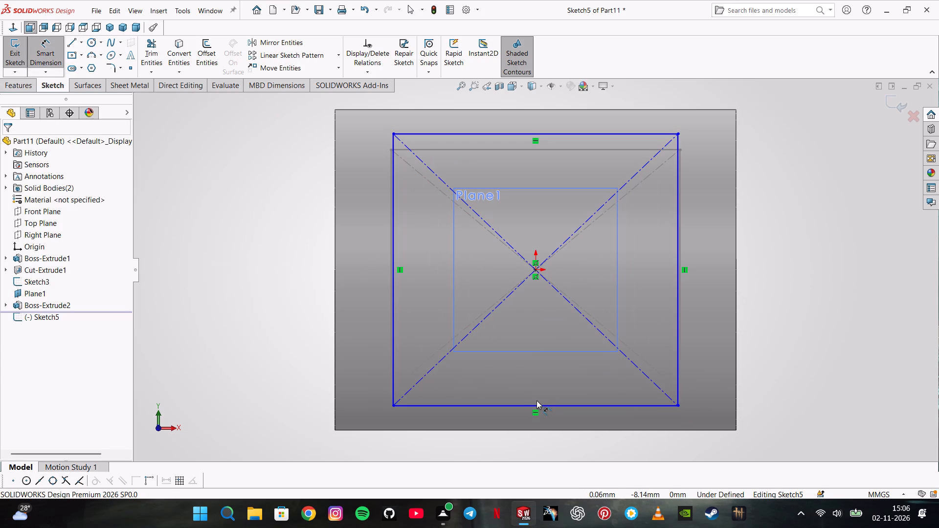
pyautogui.click(391, 252)
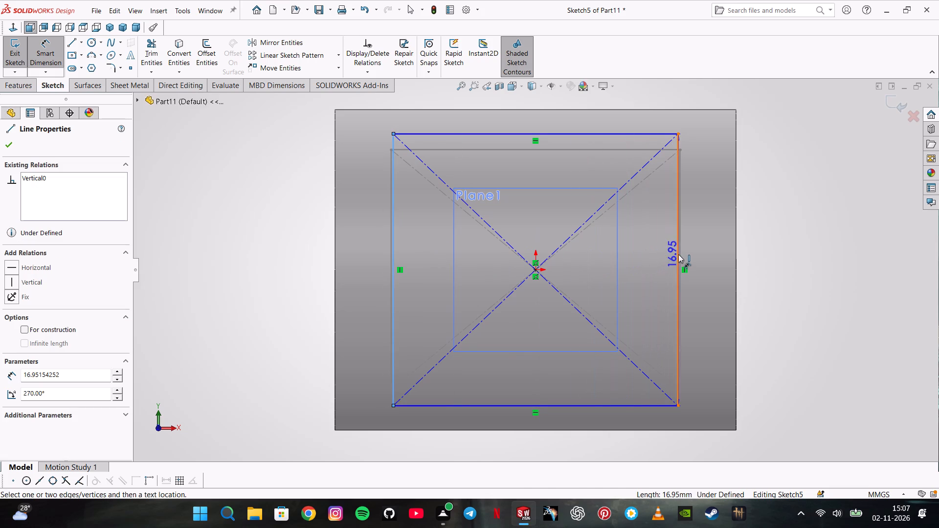
pyautogui.click(678, 254)
pyautogui.click(604, 432)
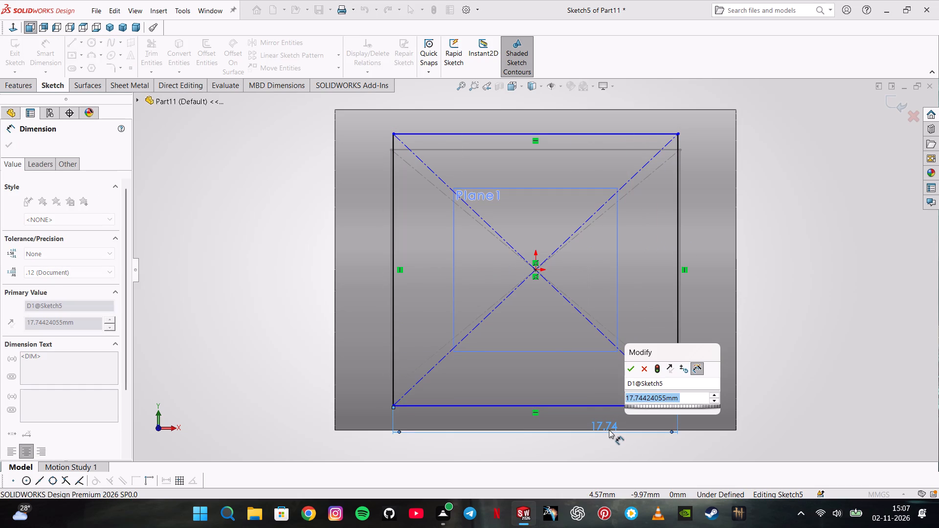
pyautogui.write('18')
pyautogui.press('Return')
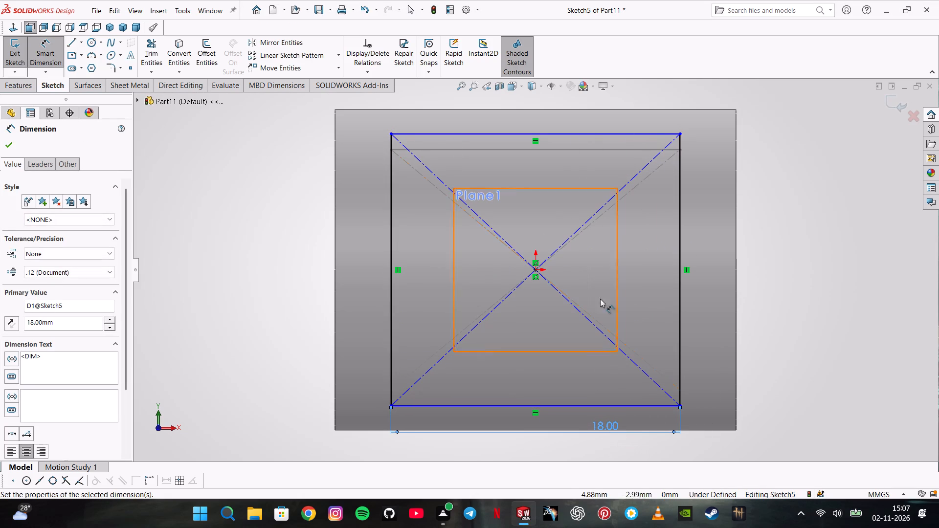
# Dimension the rectangle's height between its two horizontal sides to 25 mm.
pyautogui.click(580, 142)
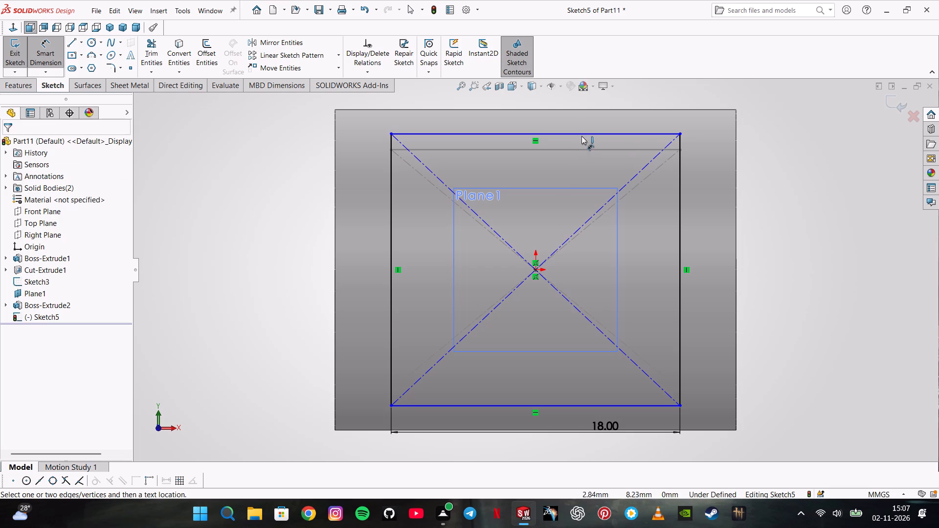
pyautogui.click(583, 135)
pyautogui.click(608, 406)
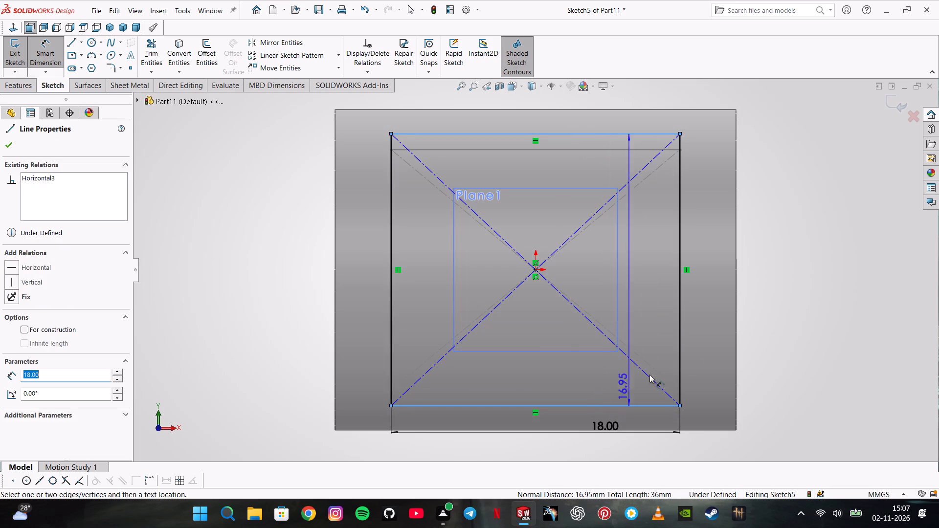
pyautogui.click(816, 305)
pyautogui.write('25')
pyautogui.press('Return')
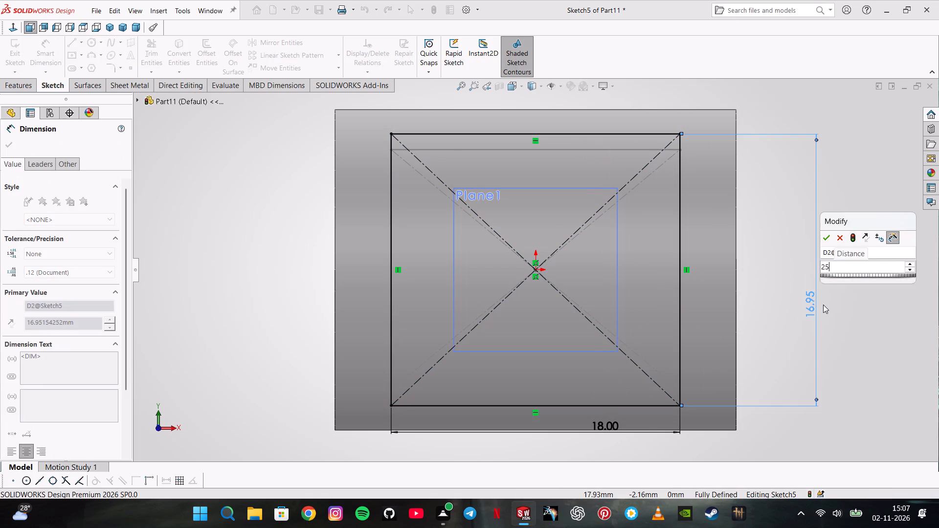
pyautogui.scroll(2, 854, 223)
pyautogui.moveTo(852, 223); pyautogui.dragTo(781, 263, button='middle')
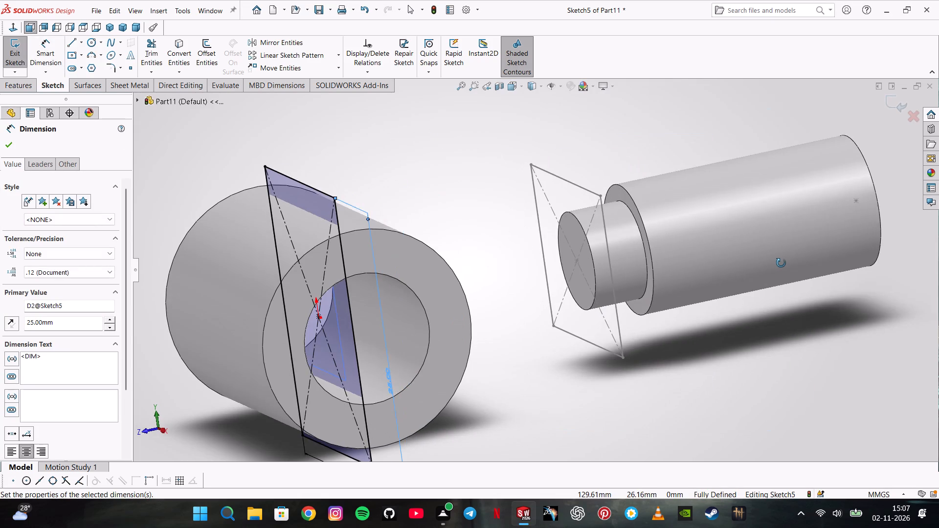
pyautogui.moveTo(781, 263); pyautogui.dragTo(781, 264, button='middle')
pyautogui.click(11, 148)
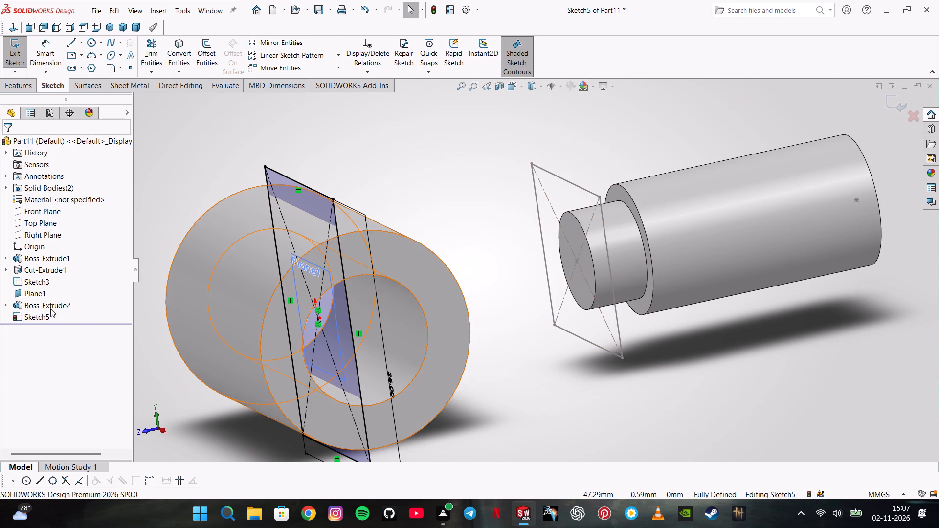
# Set the rectangle's height to 20 mm and exit the sketch.
pyautogui.moveTo(222, 269); pyautogui.dragTo(283, 252, button='middle')
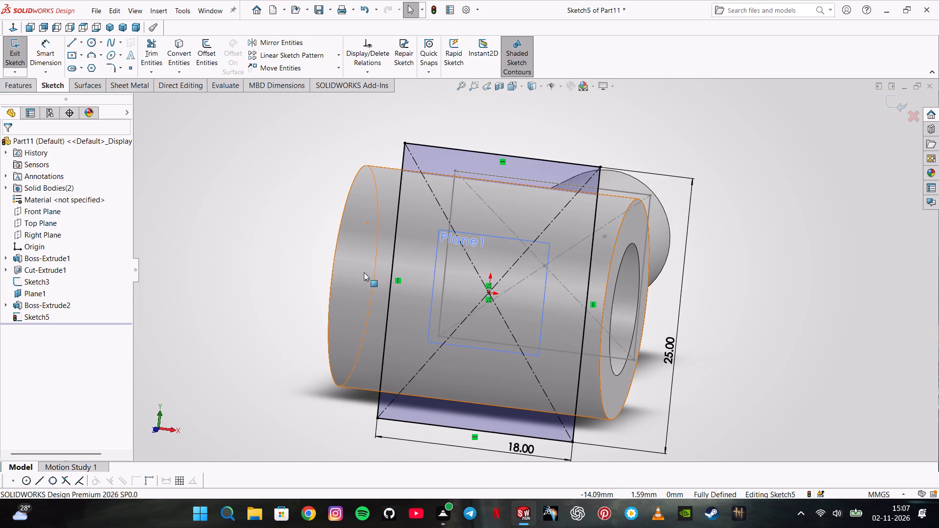
pyautogui.doubleClick(665, 346)
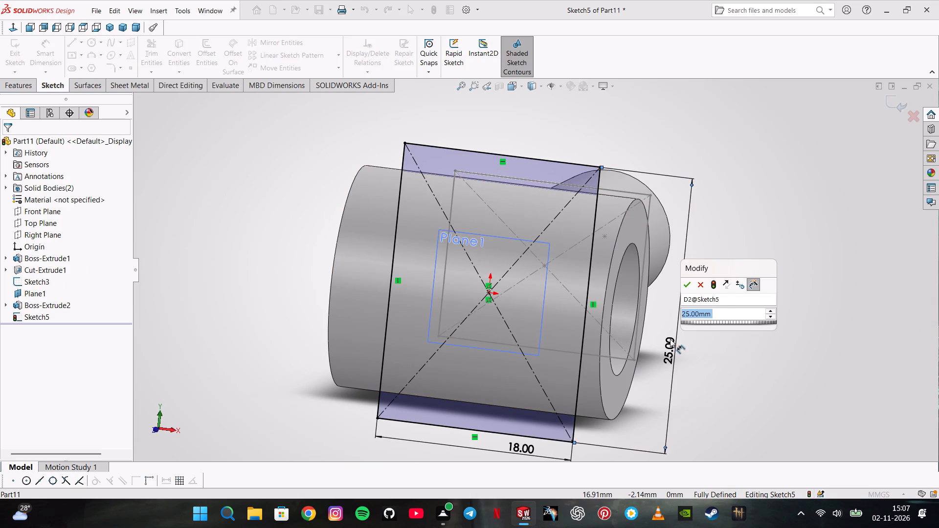
pyautogui.write('20')
pyautogui.press('Return')
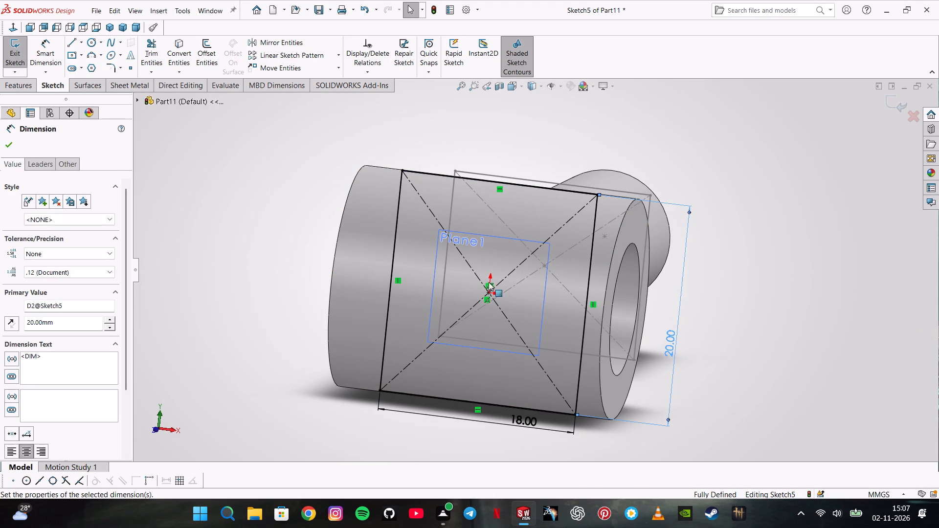
pyautogui.click(8, 151)
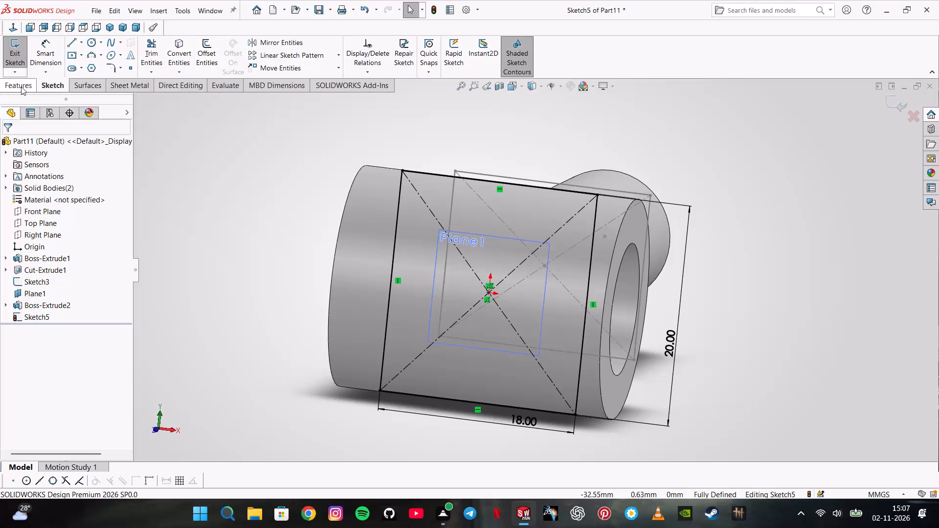
pyautogui.click(24, 85)
pyautogui.click(123, 56)
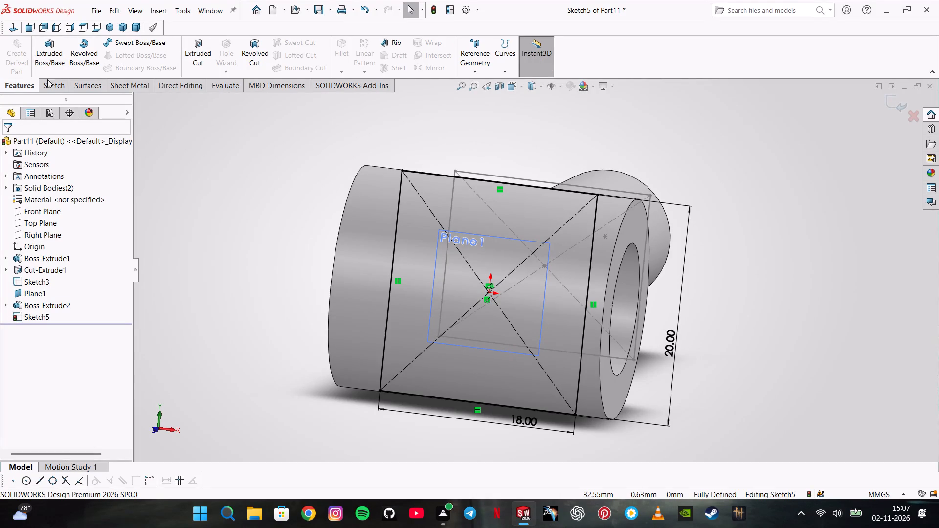
pyautogui.click(51, 84)
pyautogui.click(19, 66)
# Start a loft with the rectangle sketches Sketch5 and Sketch3 as its profiles.
pyautogui.moveTo(335, 160); pyautogui.dragTo(302, 168, button='middle')
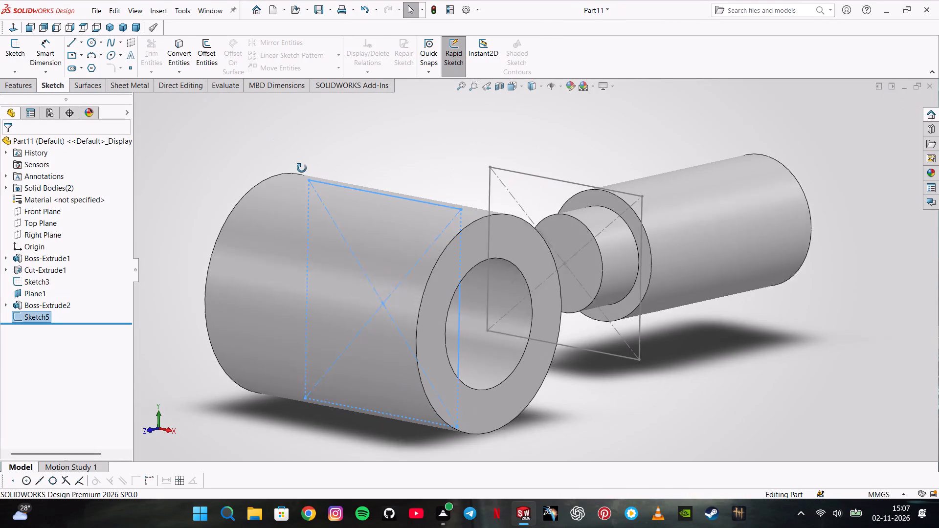
pyautogui.moveTo(302, 168); pyautogui.dragTo(297, 169, button='middle')
pyautogui.scroll(1, 297, 169)
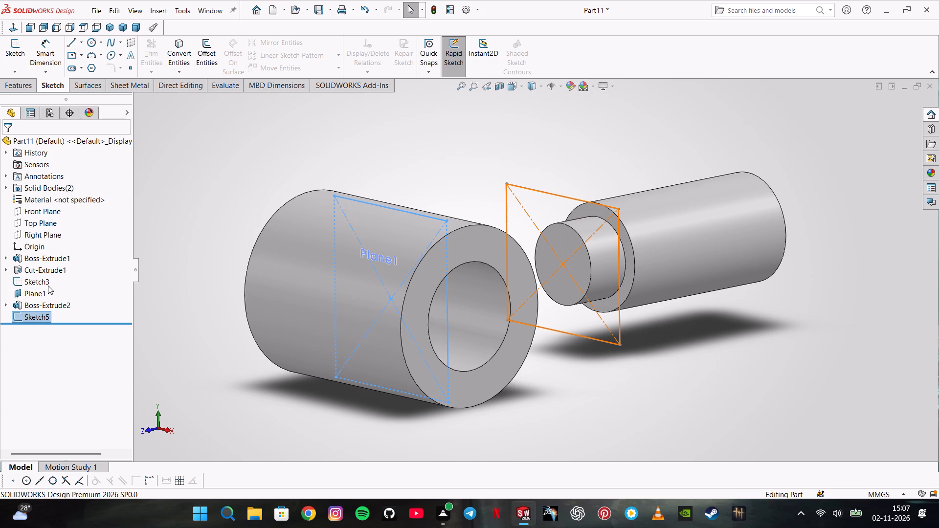
pyautogui.click(21, 89)
pyautogui.click(125, 56)
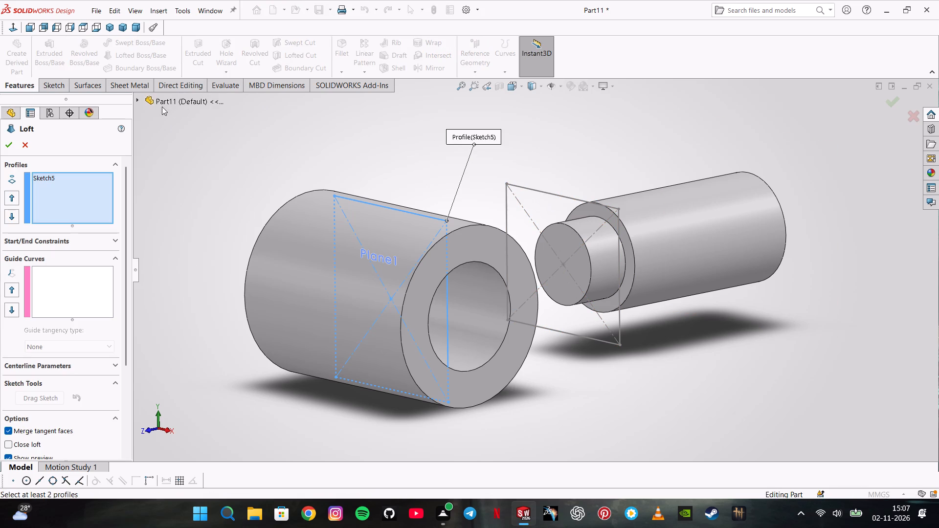
pyautogui.click(142, 102)
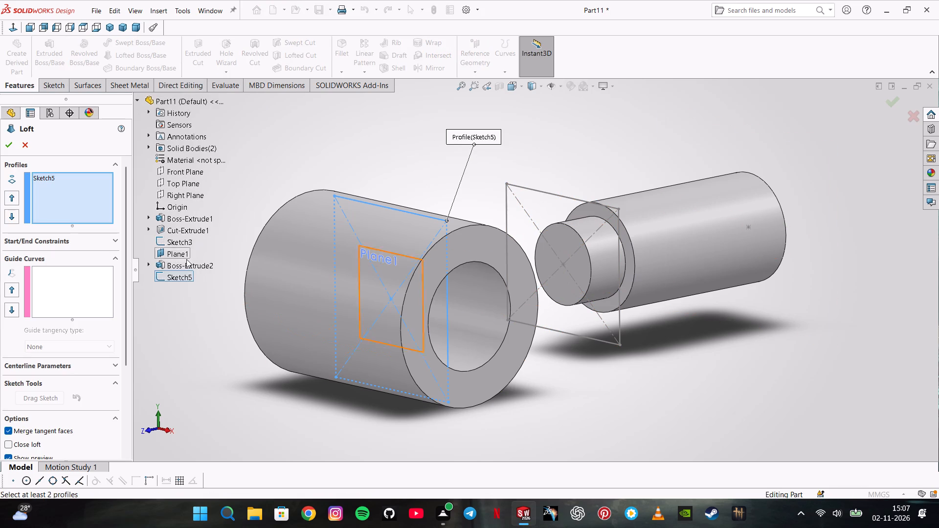
pyautogui.click(178, 241)
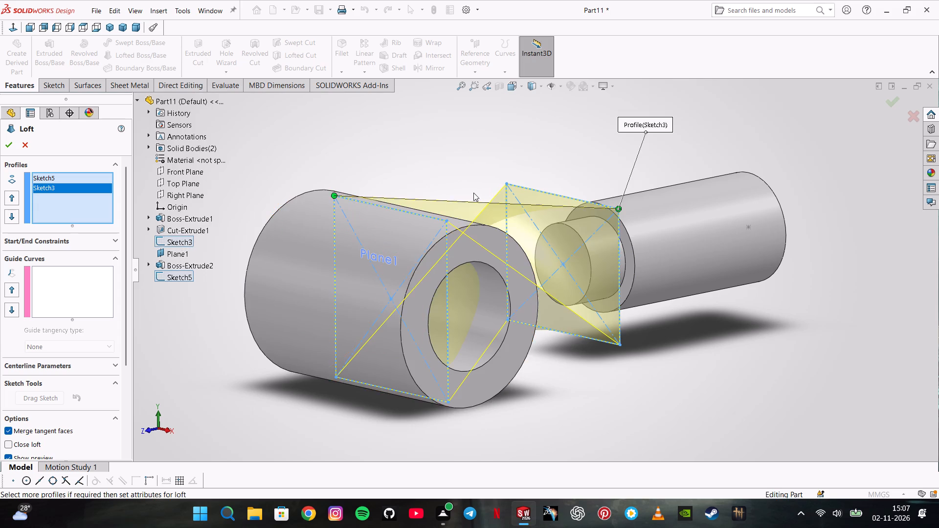
pyautogui.moveTo(476, 193); pyautogui.dragTo(452, 203, button='middle')
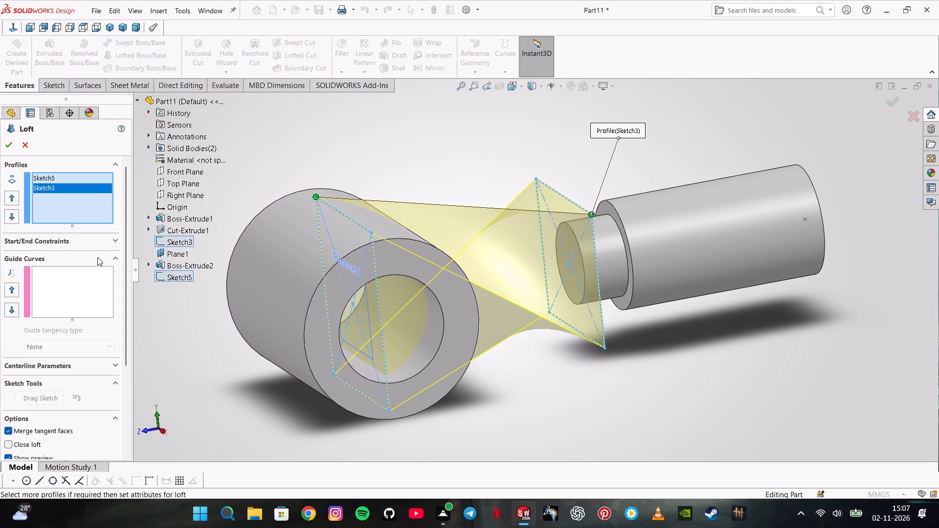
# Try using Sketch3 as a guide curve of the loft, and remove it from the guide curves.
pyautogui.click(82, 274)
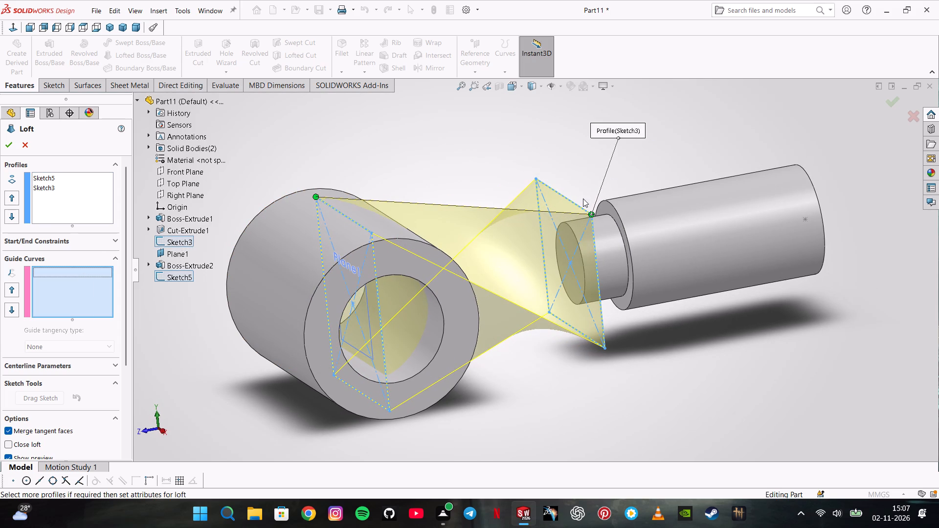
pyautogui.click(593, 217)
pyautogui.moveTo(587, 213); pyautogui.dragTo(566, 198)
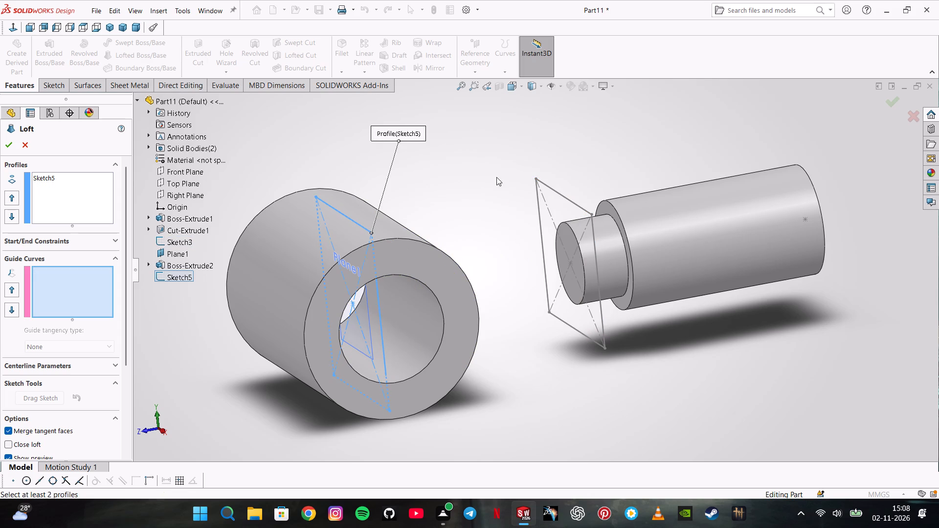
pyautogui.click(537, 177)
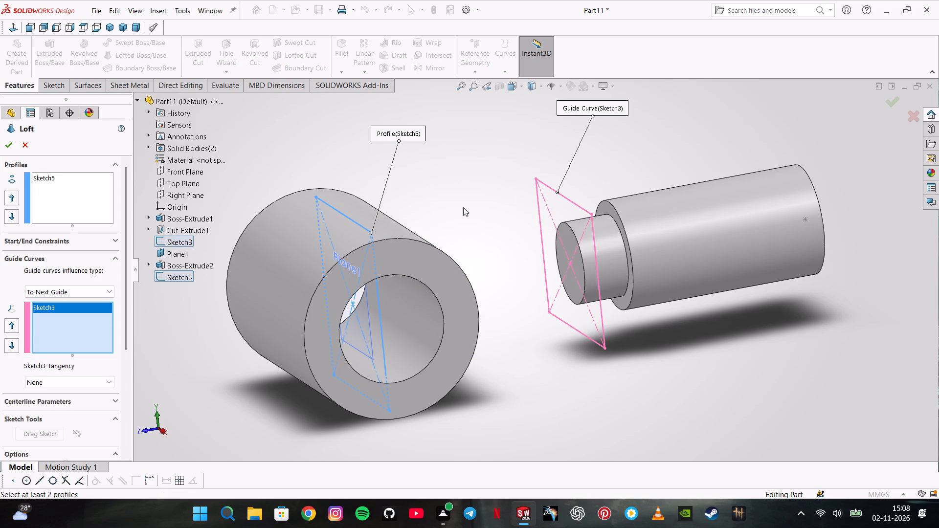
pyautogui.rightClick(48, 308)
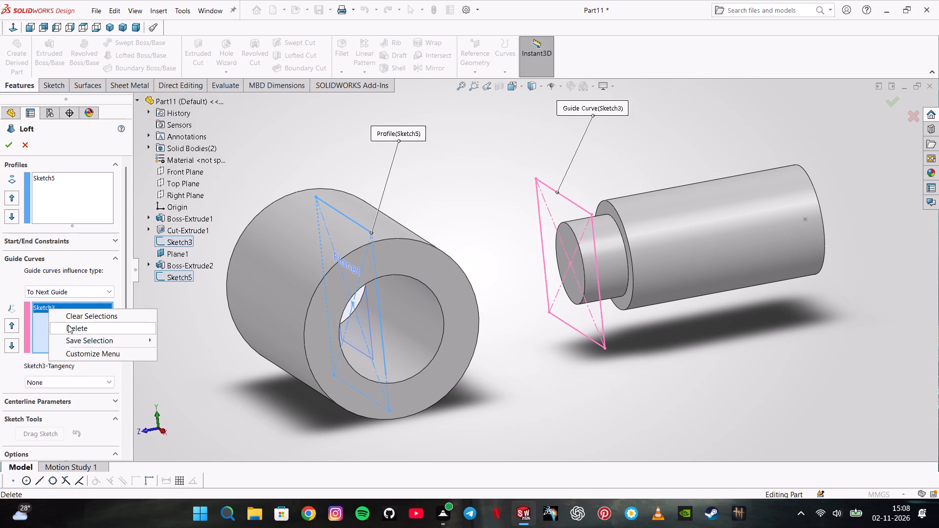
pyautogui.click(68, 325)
# Add Sketch3 as the second loft profile at the corner matching Sketch5's start corner, and create the loft.
pyautogui.click(88, 205)
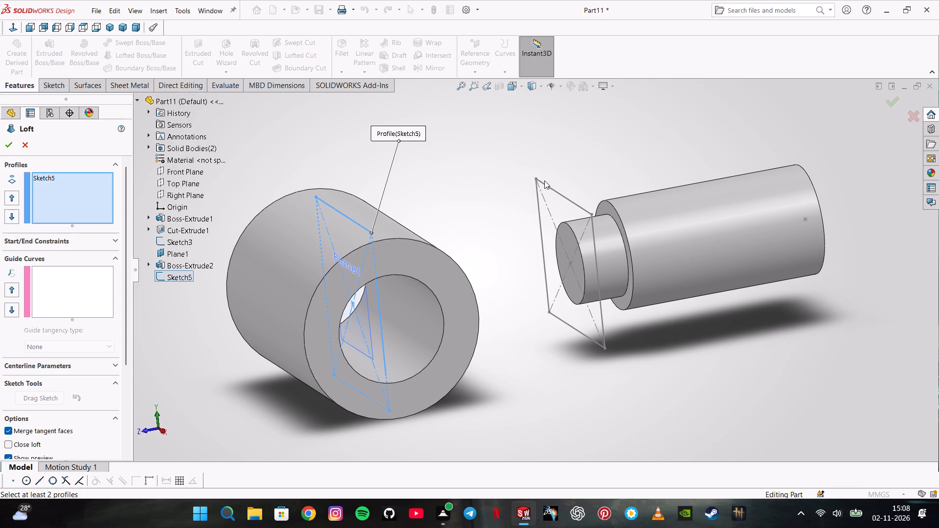
pyautogui.click(536, 177)
pyautogui.moveTo(461, 238); pyautogui.dragTo(448, 275, button='middle')
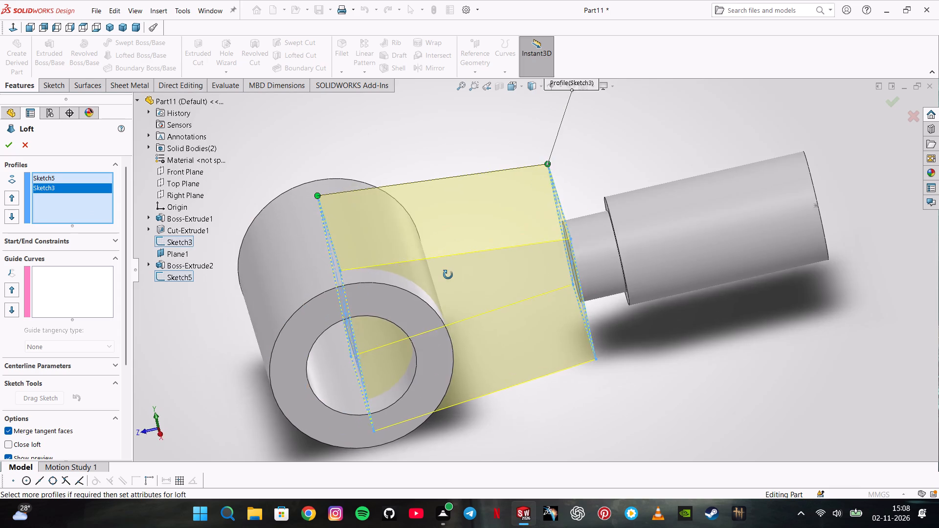
pyautogui.moveTo(448, 275); pyautogui.dragTo(449, 260, button='middle')
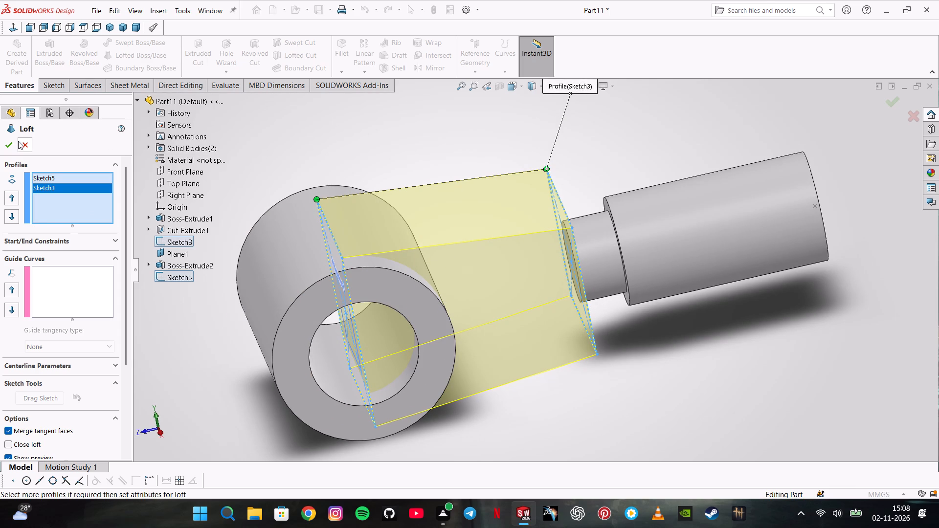
pyautogui.click(13, 140)
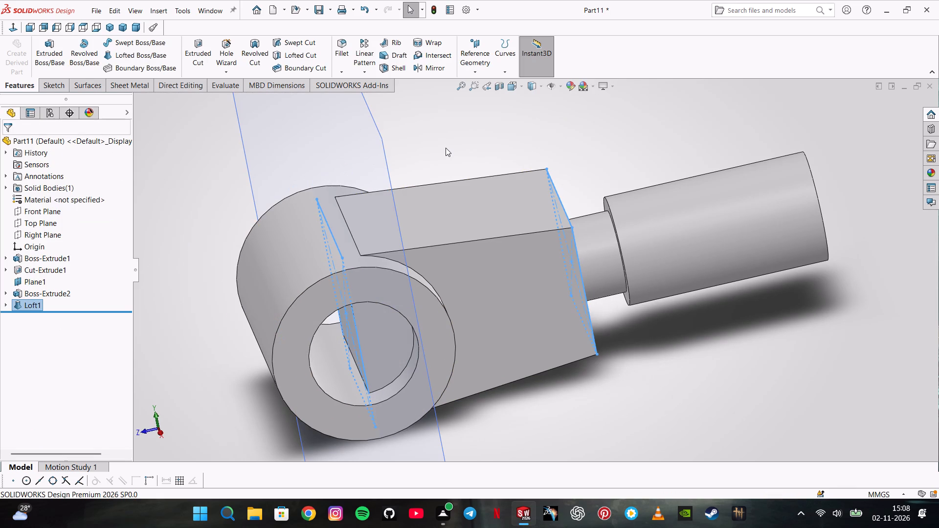
pyautogui.click(446, 148)
# Hide Plane1.
pyautogui.moveTo(445, 149); pyautogui.dragTo(442, 133, button='middle')
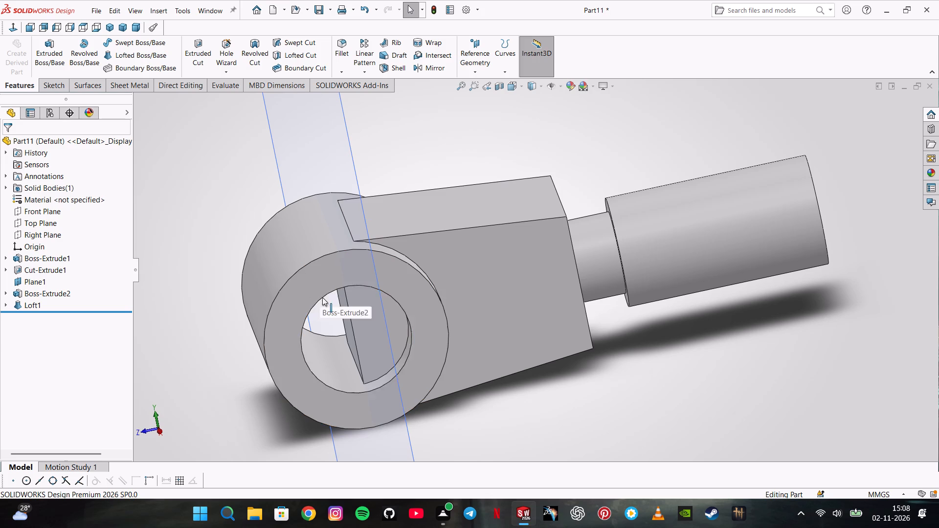
pyautogui.rightClick(300, 169)
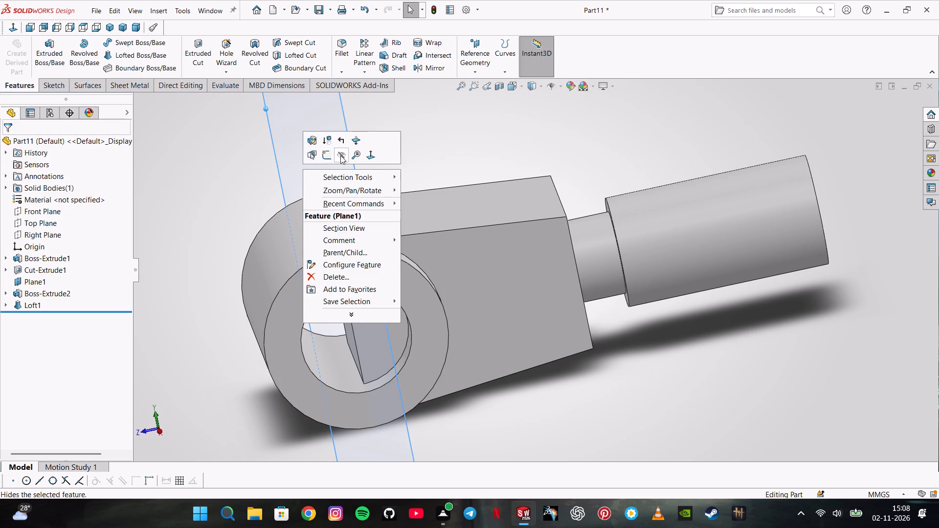
pyautogui.click(340, 155)
# Start a sketch on the hollow cross cylinder's ring-shaped end face and convert its 12 mm hole edge into a sketch circle.
pyautogui.click(348, 286)
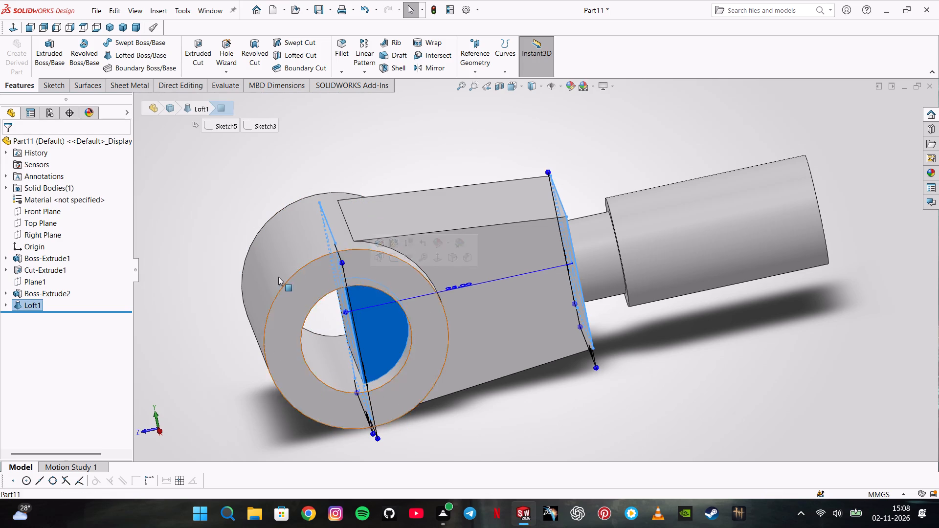
pyautogui.click(195, 212)
pyautogui.click(305, 299)
pyautogui.click(354, 275)
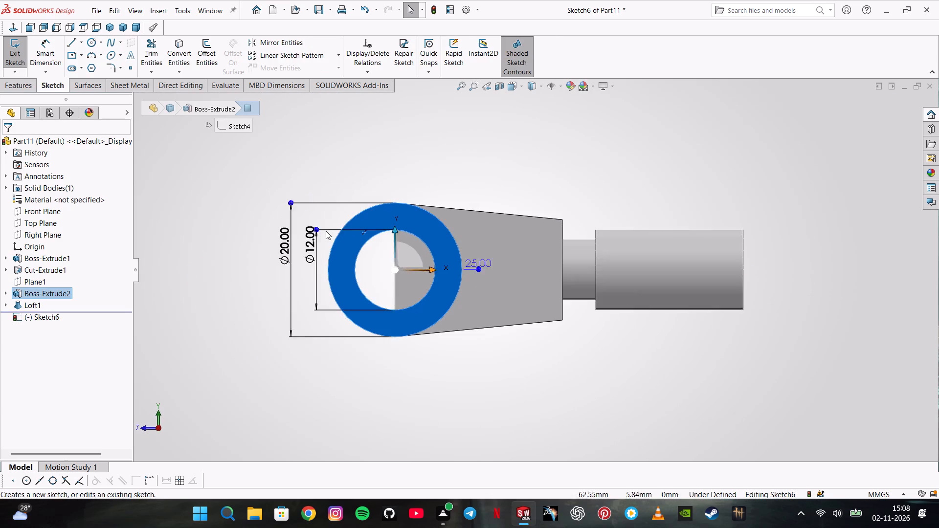
pyautogui.click(325, 198)
pyautogui.click(392, 230)
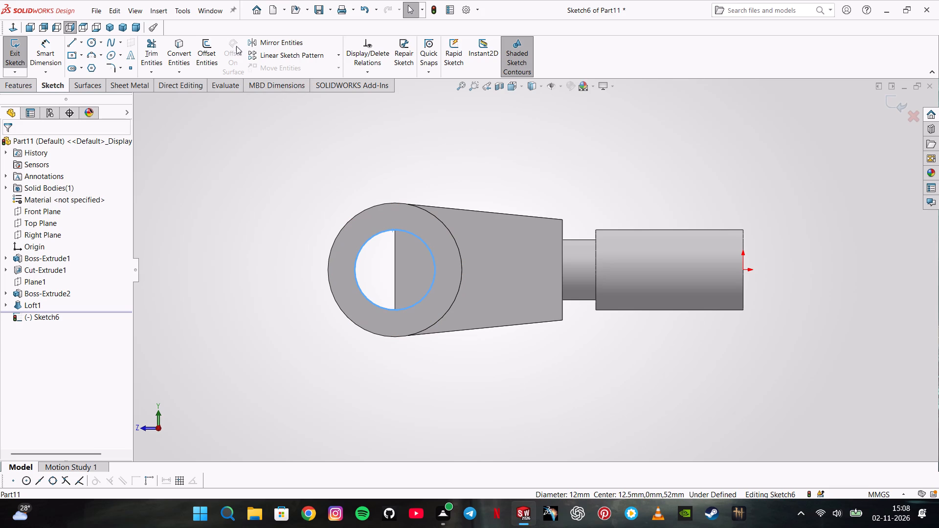
pyautogui.click(180, 57)
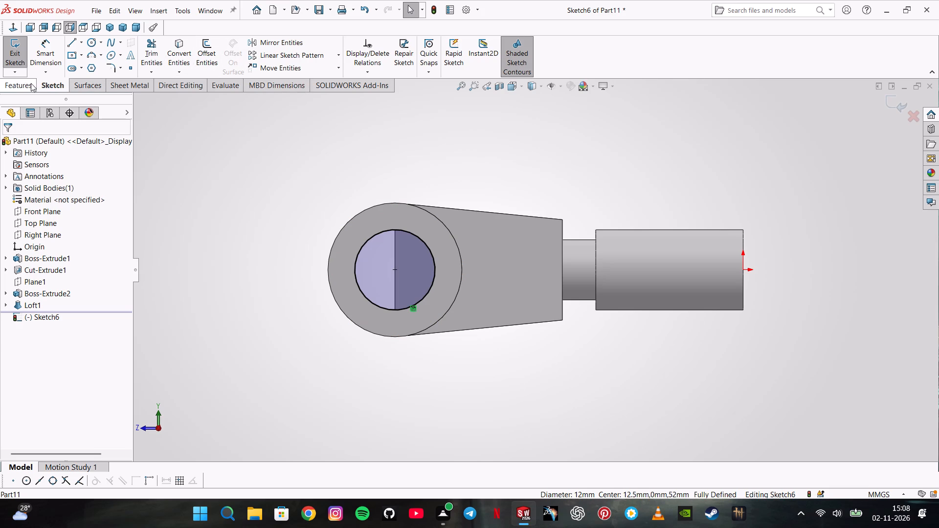
# Cut-extrude the converted hole circle with a blind depth of 35 mm through the cross cylinder.
pyautogui.click(30, 83)
pyautogui.click(200, 65)
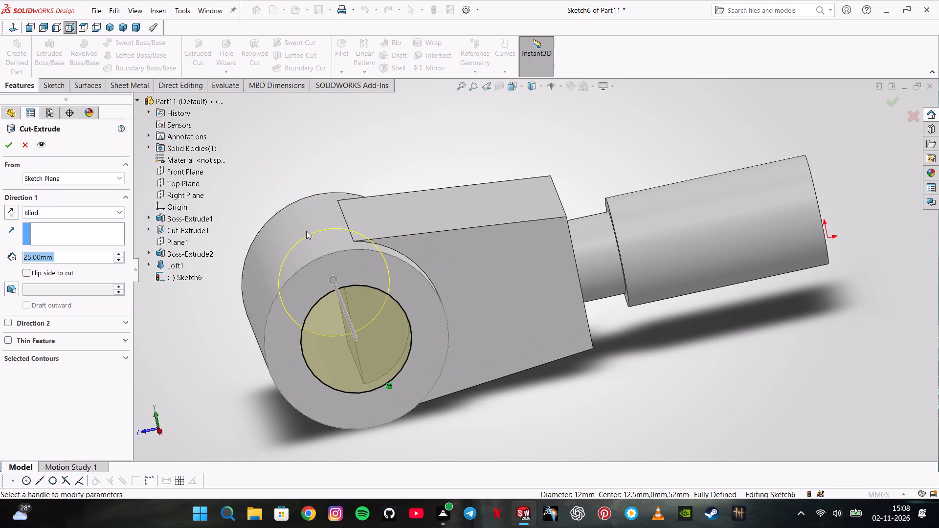
pyautogui.moveTo(273, 220); pyautogui.dragTo(358, 222, button='middle')
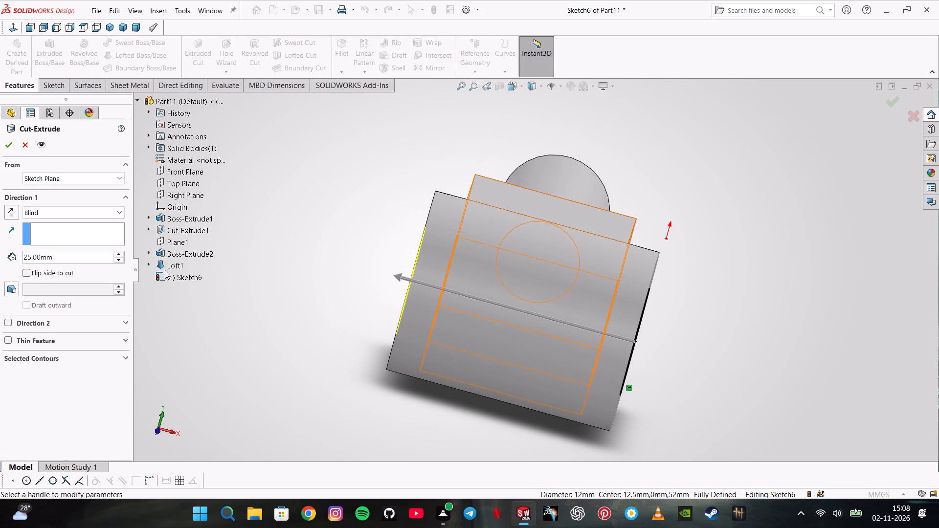
pyautogui.click(118, 254)
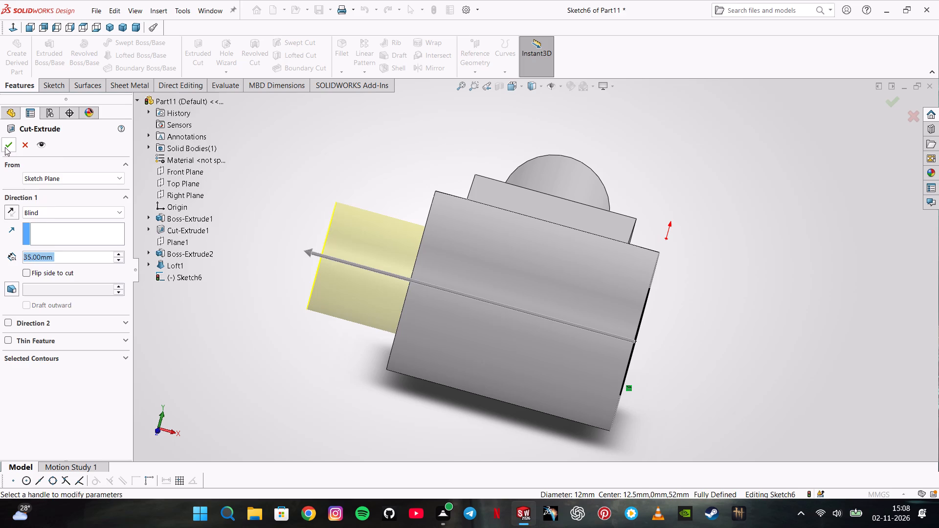
pyautogui.click(5, 147)
pyautogui.click(323, 154)
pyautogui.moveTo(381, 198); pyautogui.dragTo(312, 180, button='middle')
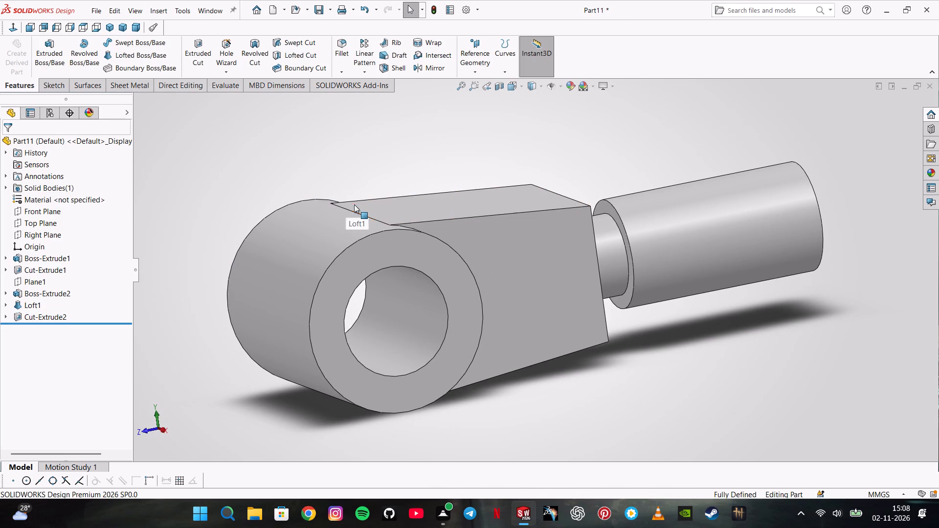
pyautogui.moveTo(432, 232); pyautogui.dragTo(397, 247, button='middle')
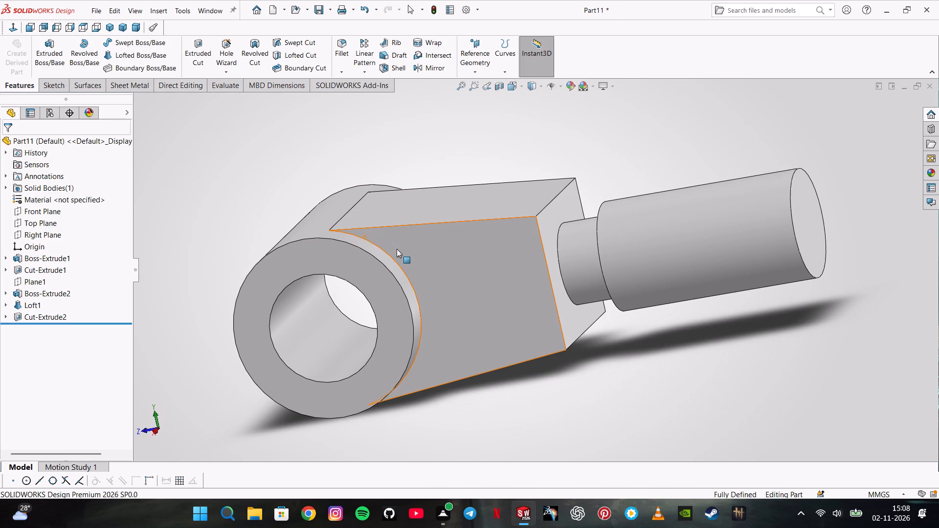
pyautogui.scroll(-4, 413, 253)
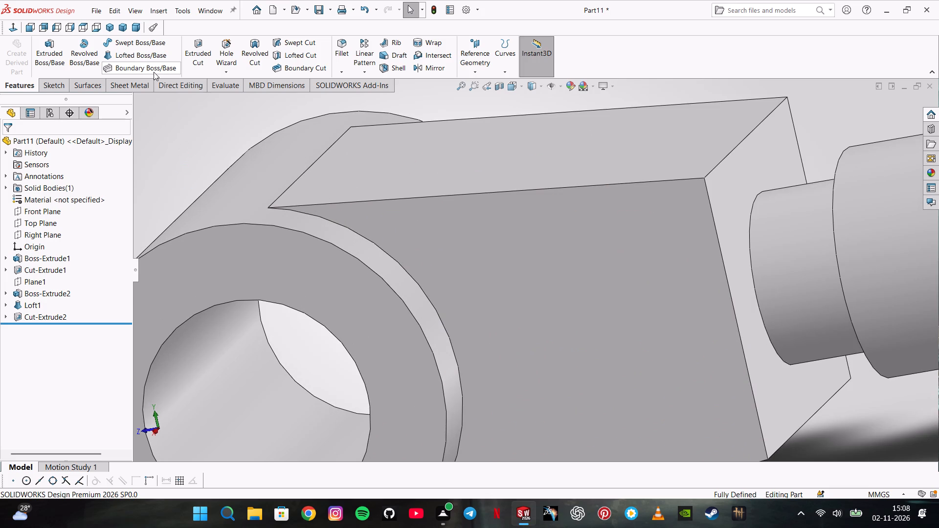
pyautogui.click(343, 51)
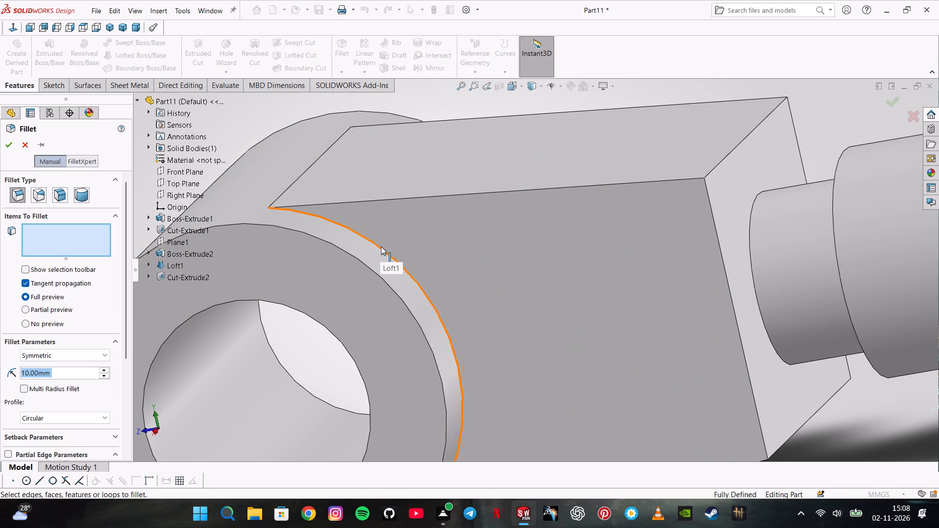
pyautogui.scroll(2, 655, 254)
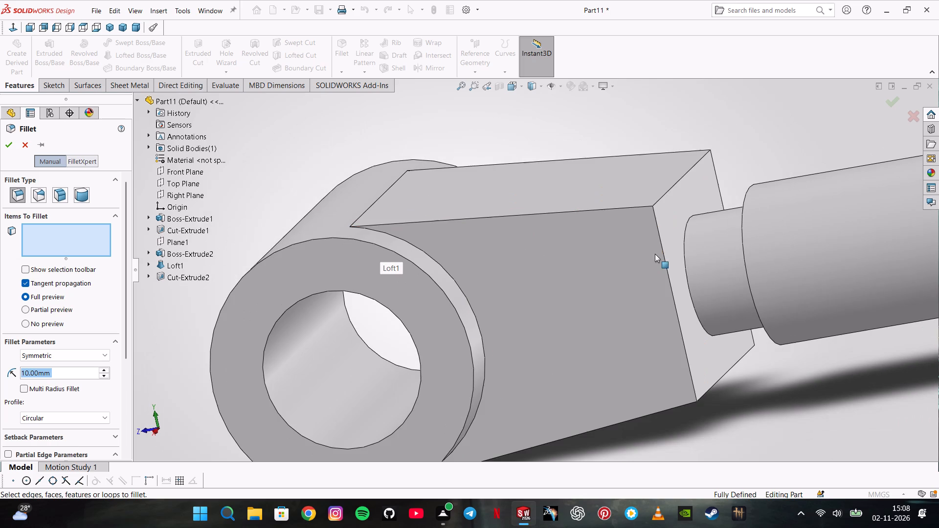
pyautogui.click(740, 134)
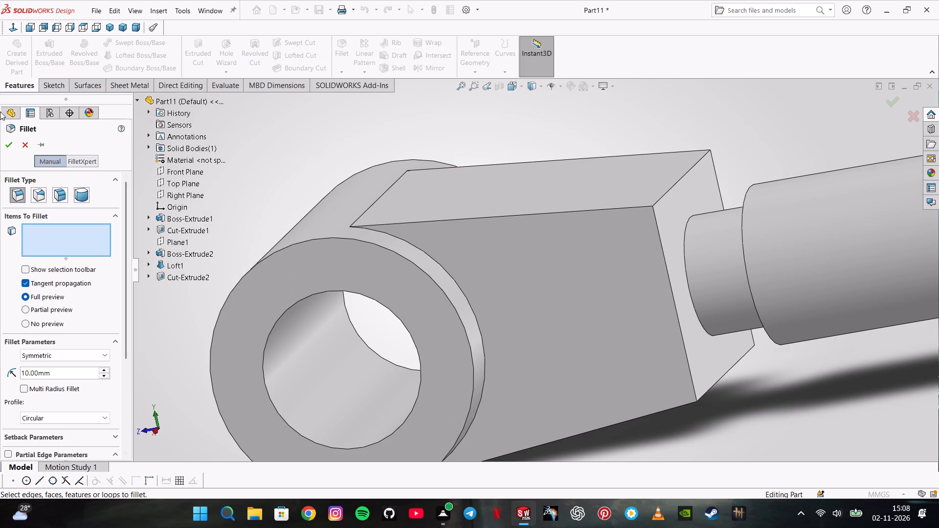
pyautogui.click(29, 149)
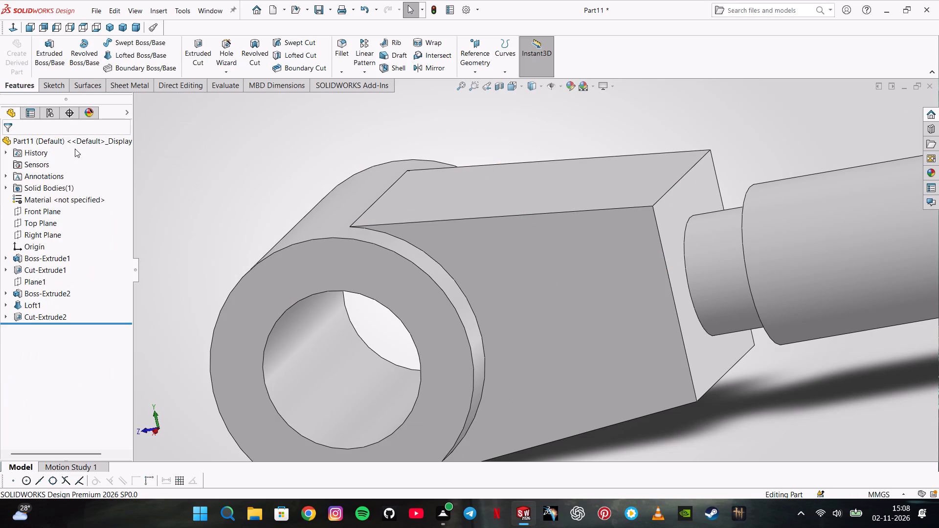
# On the Right Plane, sketch a circle about 3.5 mm in diameter on the stepped cylinder's axis, near the step, level with the origin.
pyautogui.click(56, 234)
pyautogui.click(68, 223)
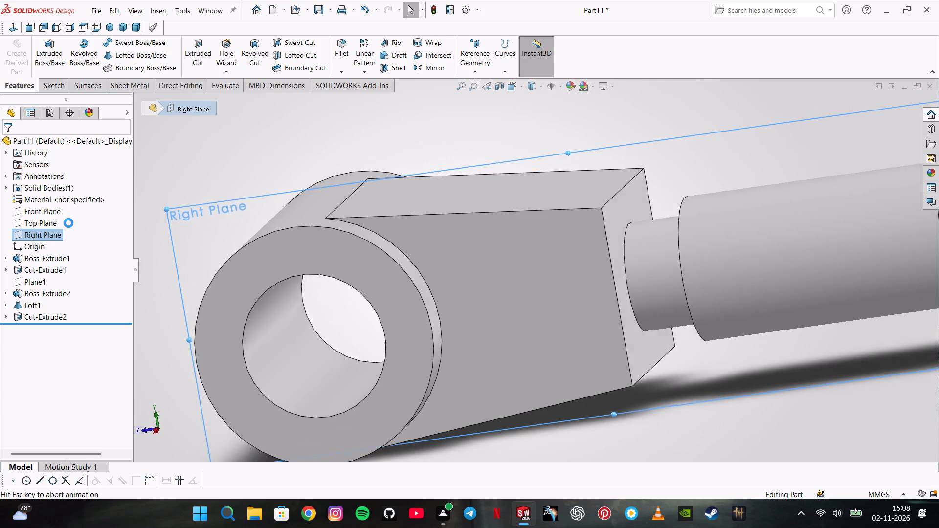
pyautogui.click(88, 45)
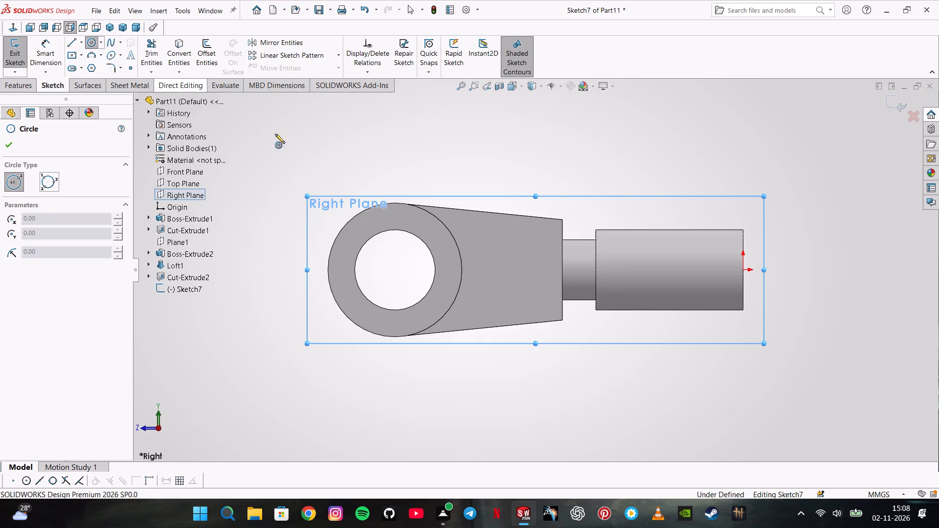
pyautogui.click(626, 267)
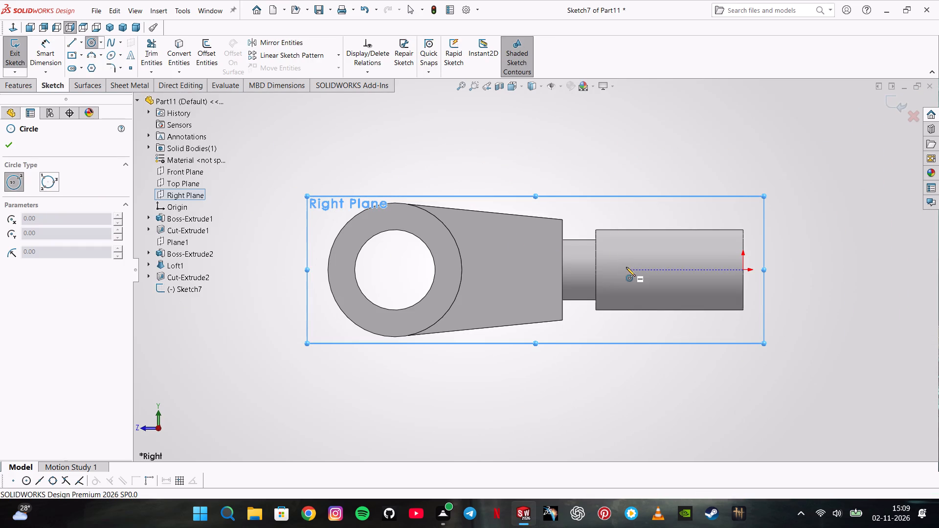
pyautogui.click(625, 258)
# Dimension the diameter of the small circle on the shank and set it to 4 mm.
pyautogui.click(42, 44)
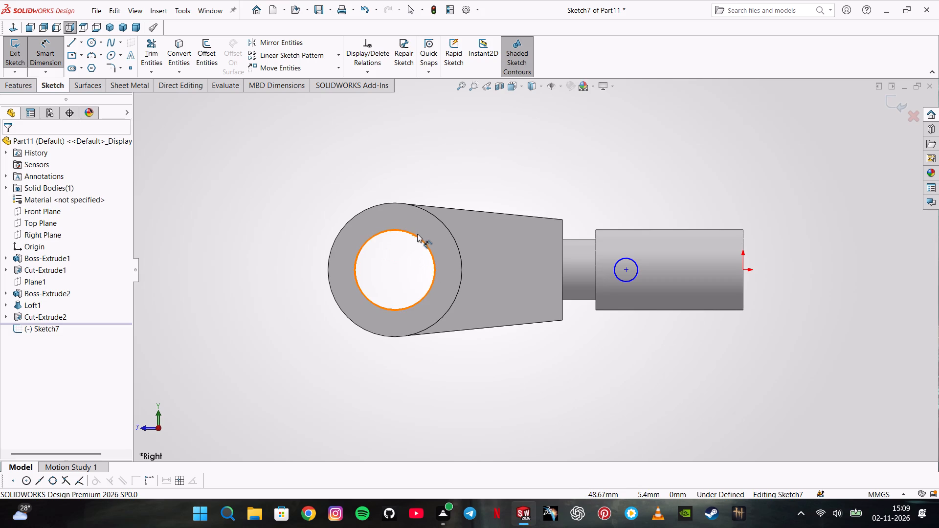
pyautogui.click(637, 261)
pyautogui.click(654, 210)
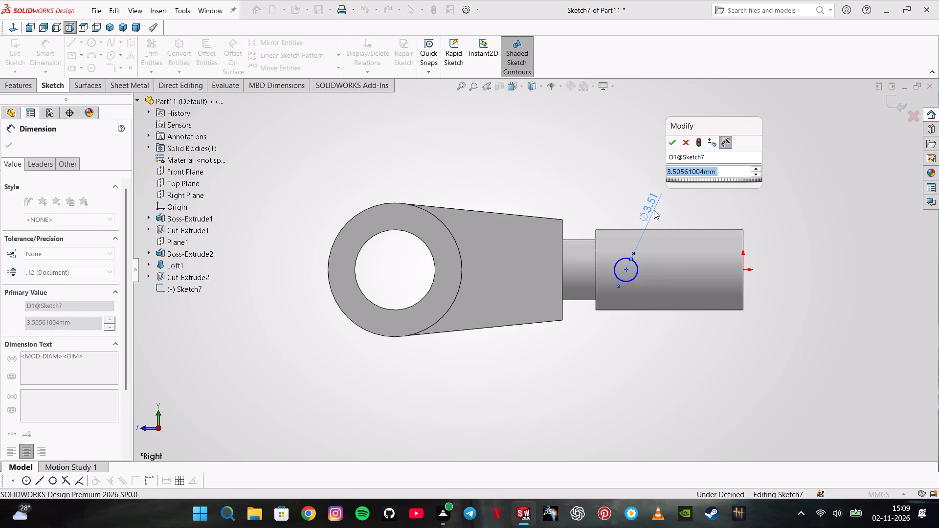
pyautogui.press('4')
pyautogui.press('Return')
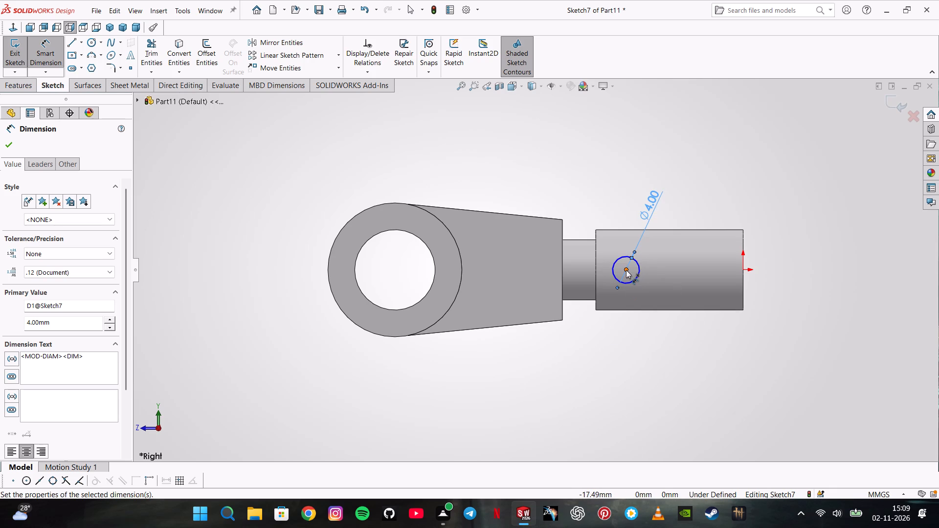
# Dimension the circle's centre from the shank's free end face at 52-38 (14 mm) and finish the sketch.
pyautogui.click(626, 270)
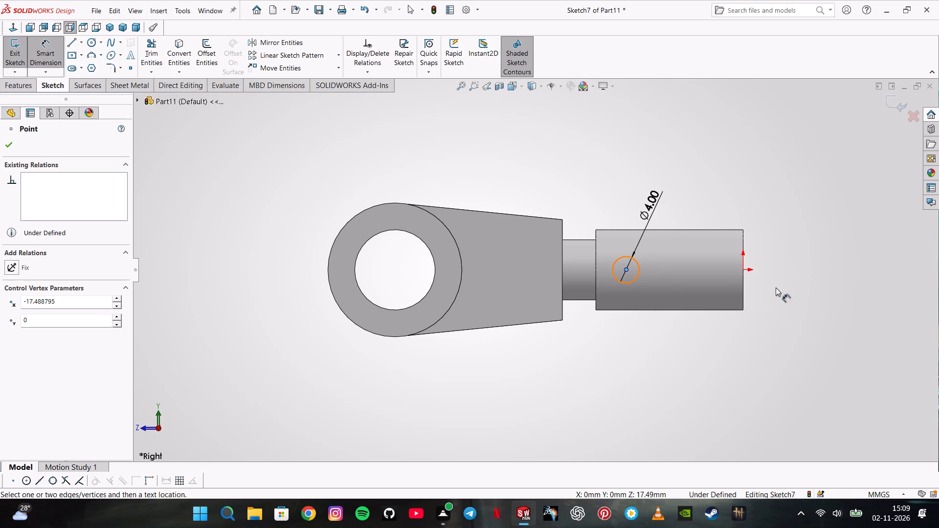
pyautogui.click(743, 286)
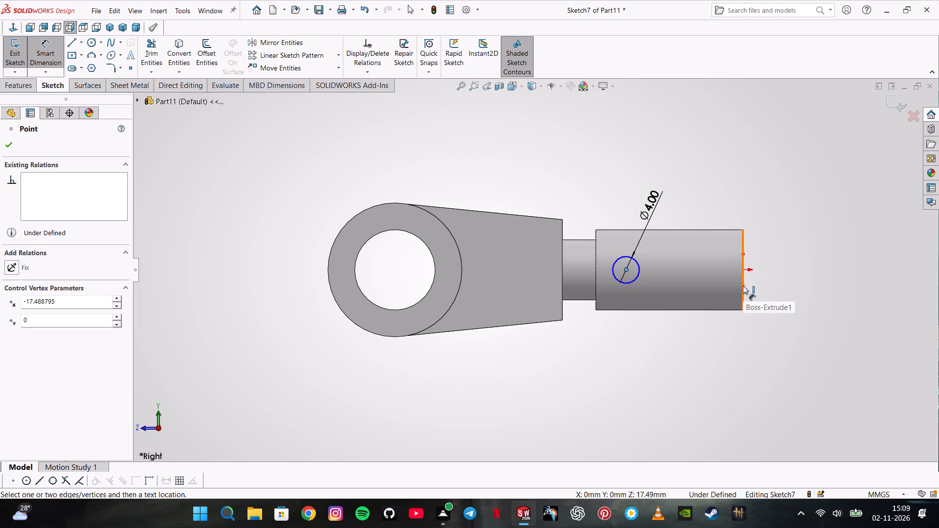
pyautogui.click(700, 381)
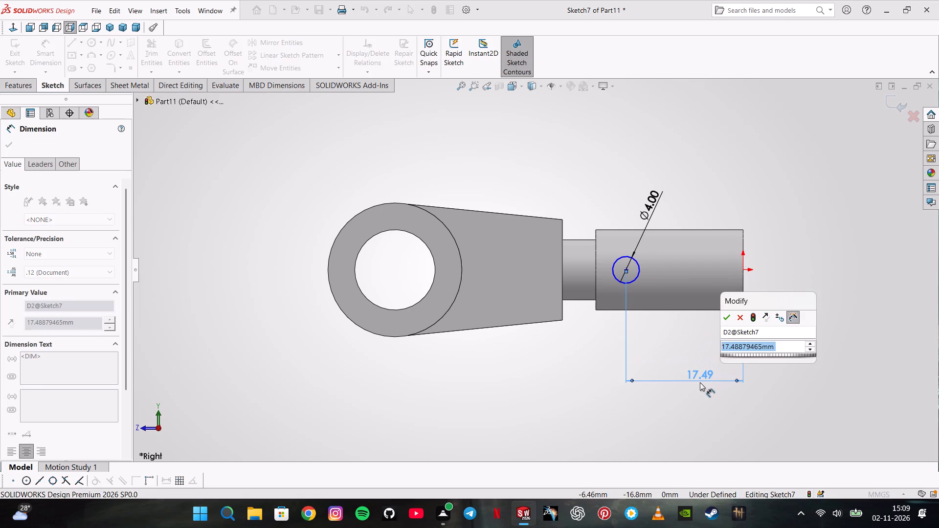
pyautogui.write('52-')
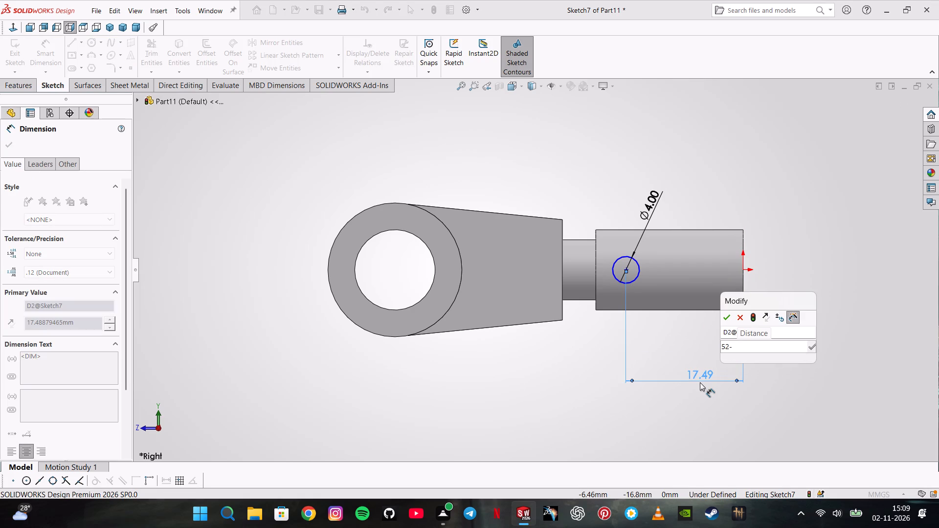
pyautogui.write('38')
pyautogui.press('Return')
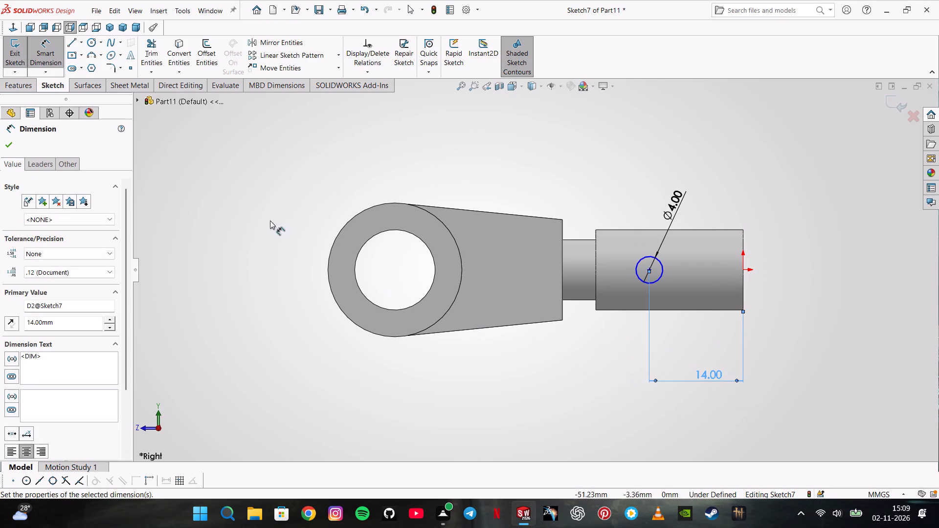
pyautogui.click(12, 77)
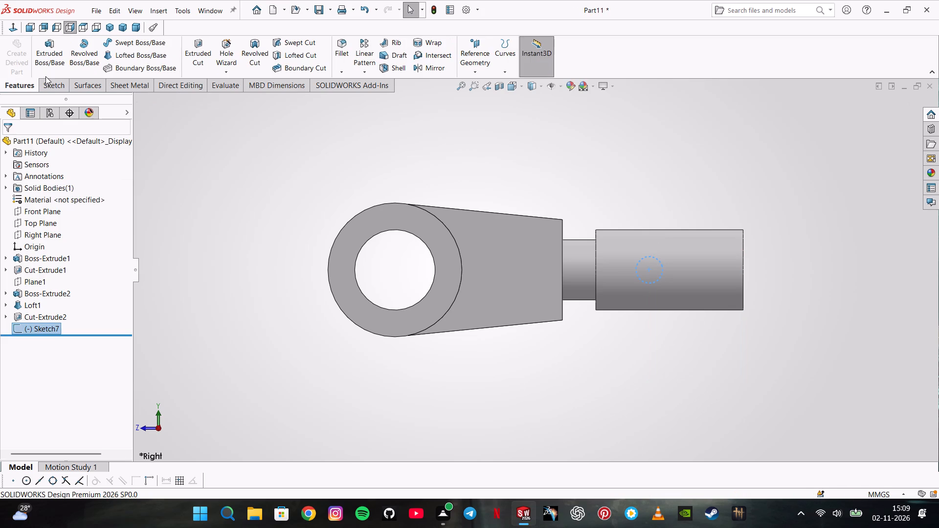
# Cut-extrude the 4 mm circle sketch from its plane with the Through All end condition.
pyautogui.click(187, 40)
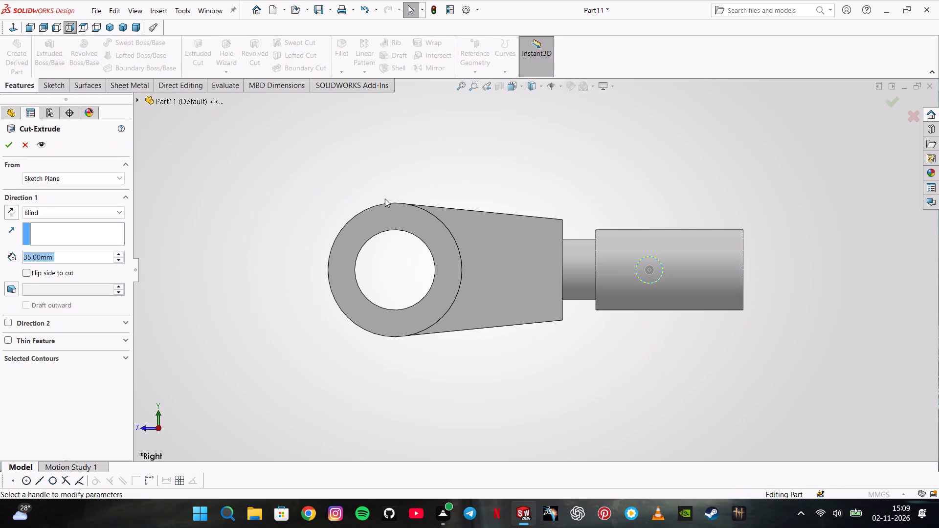
pyautogui.moveTo(367, 233); pyautogui.dragTo(335, 265, button='middle')
pyautogui.click(60, 206)
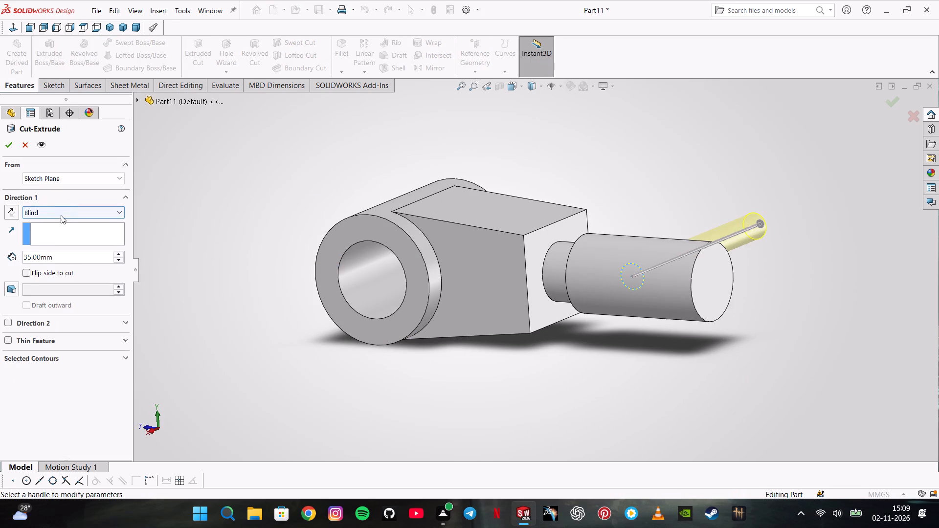
pyautogui.click(61, 217)
pyautogui.click(61, 234)
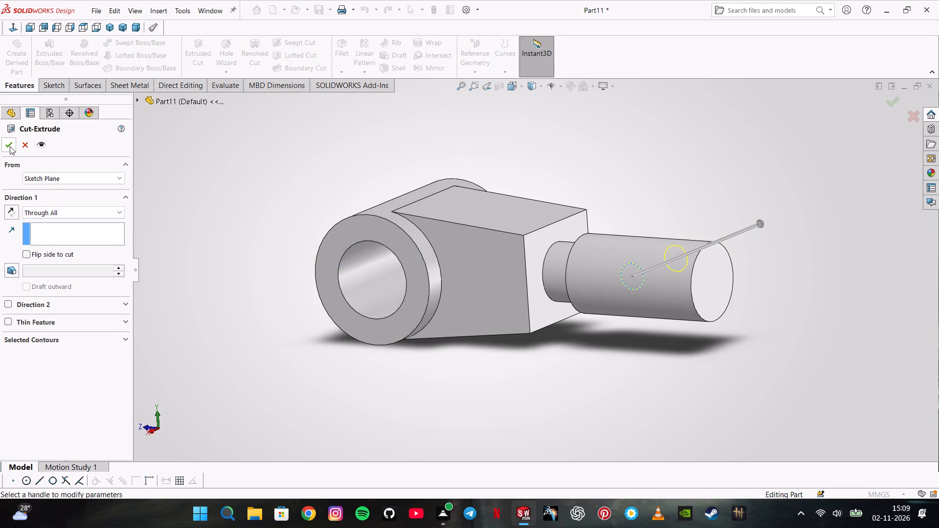
pyautogui.click(10, 146)
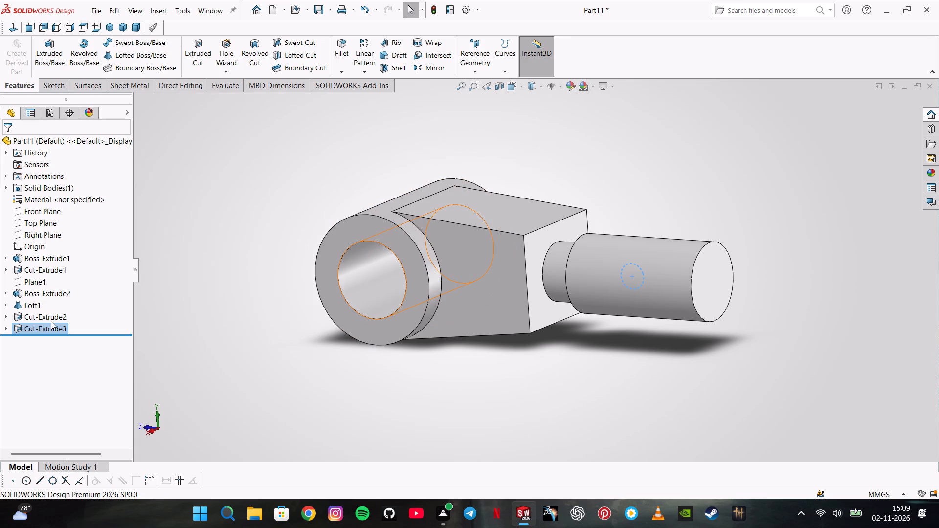
# Edit the 4 mm hole's cut so its end condition is Through All - Both.
pyautogui.rightClick(56, 329)
pyautogui.click(66, 288)
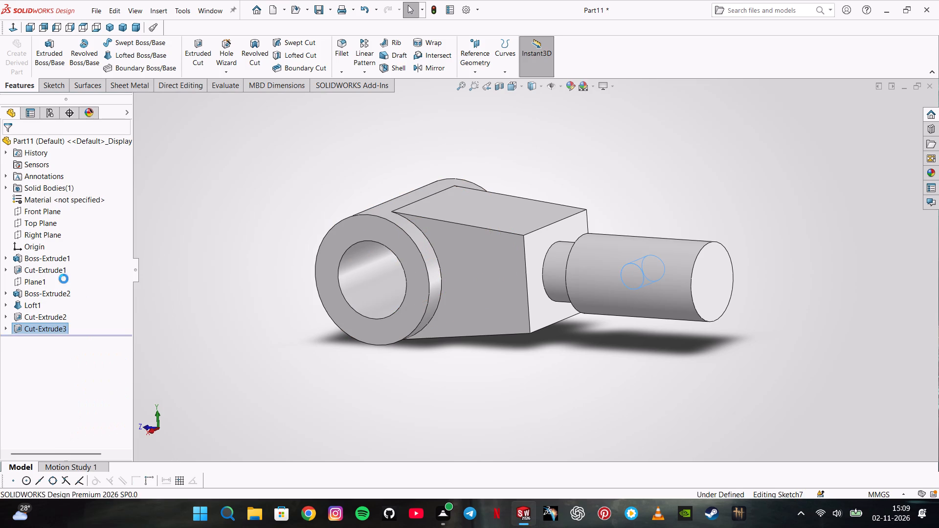
pyautogui.click(66, 213)
pyautogui.click(78, 242)
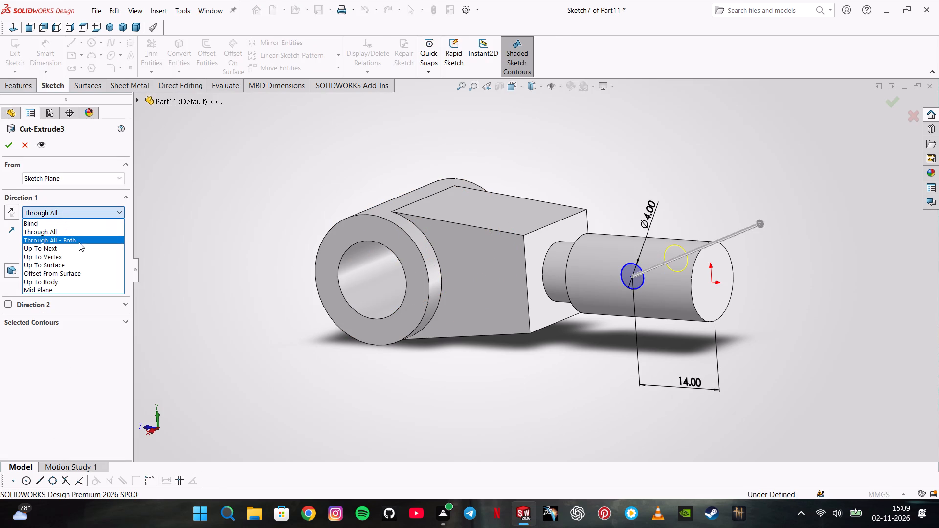
pyautogui.click(11, 149)
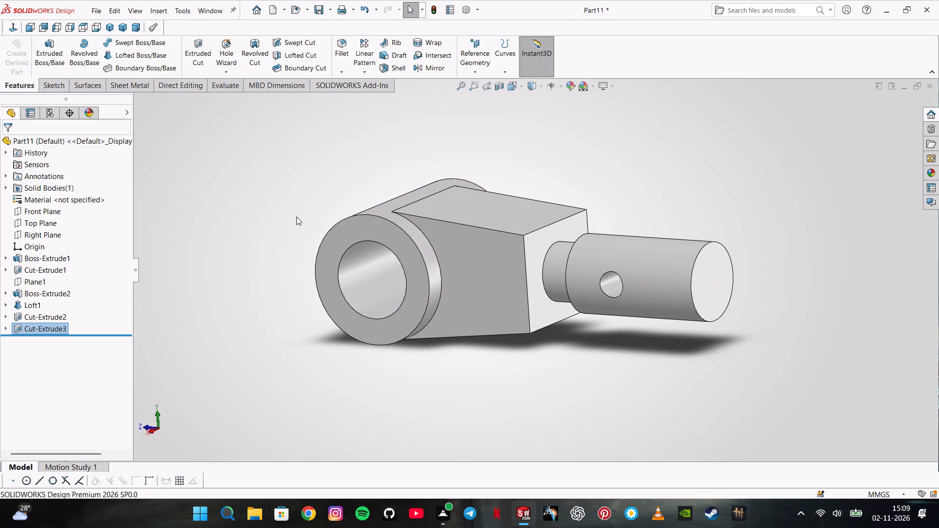
# Fillet the shank's free end edge and the two curved edges where the loft's side faces meet the cross cylinder with a 1 mm radius.
pyautogui.moveTo(296, 217); pyautogui.dragTo(353, 262, button='middle')
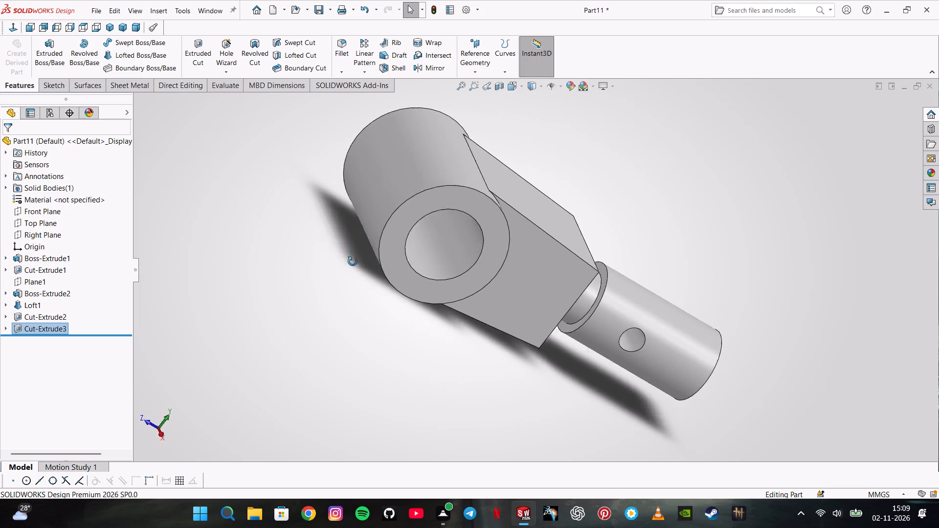
pyautogui.moveTo(353, 262); pyautogui.dragTo(337, 254, button='middle')
pyautogui.scroll(1, 339, 258)
pyautogui.click(334, 55)
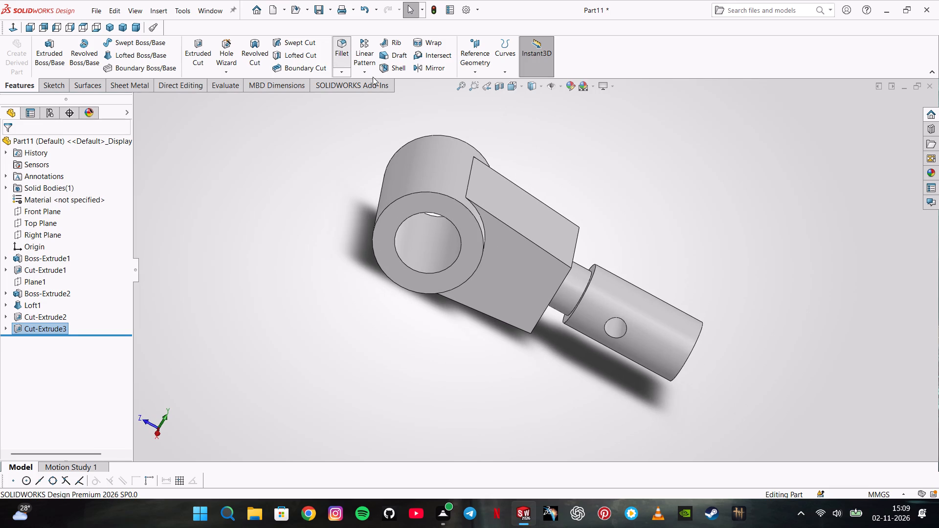
pyautogui.moveTo(718, 367); pyautogui.dragTo(664, 324, button='middle')
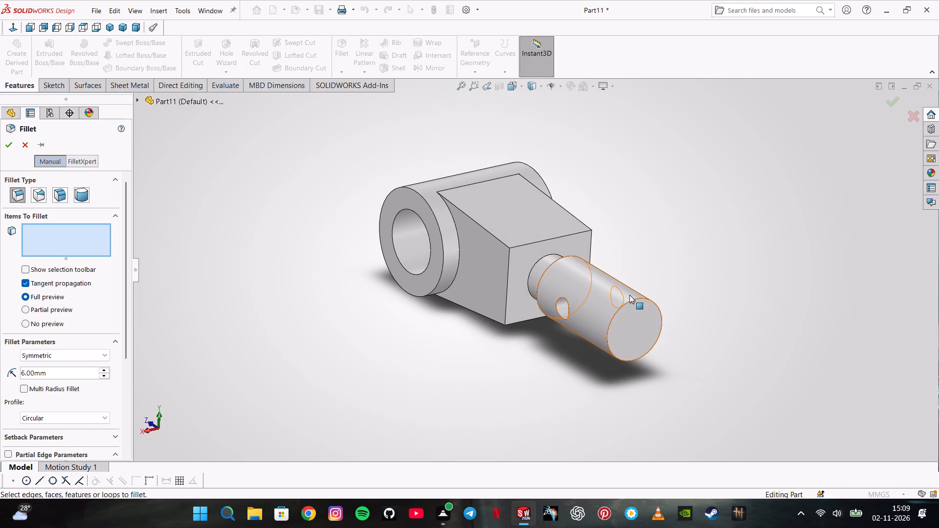
pyautogui.click(631, 301)
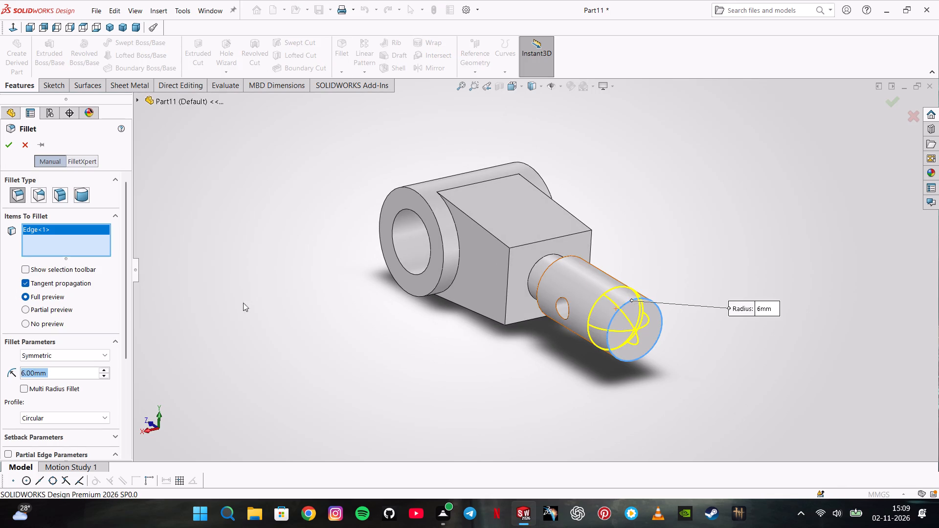
pyautogui.press('1')
pyautogui.press('Return')
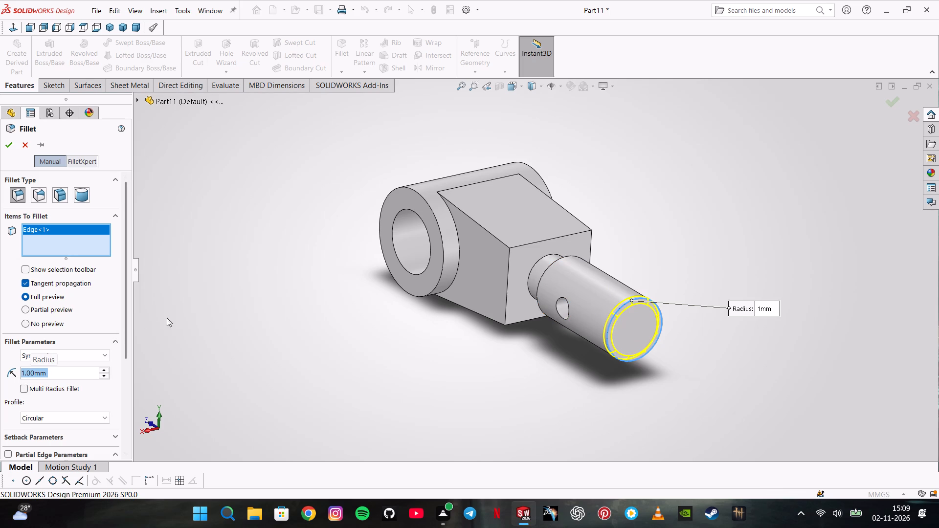
pyautogui.scroll(-1, 199, 302)
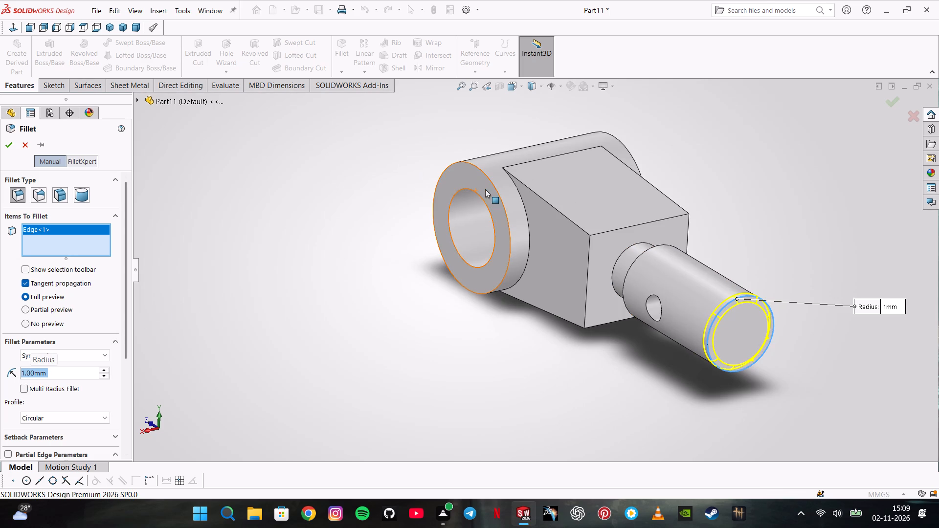
pyautogui.click(520, 193)
pyautogui.moveTo(622, 181); pyautogui.dragTo(601, 190, button='middle')
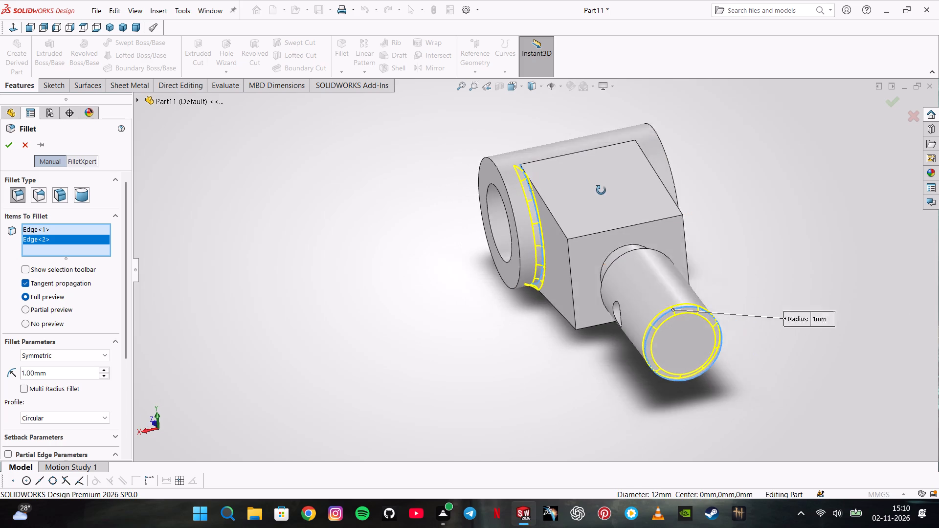
pyautogui.moveTo(601, 190); pyautogui.dragTo(556, 218, button='middle')
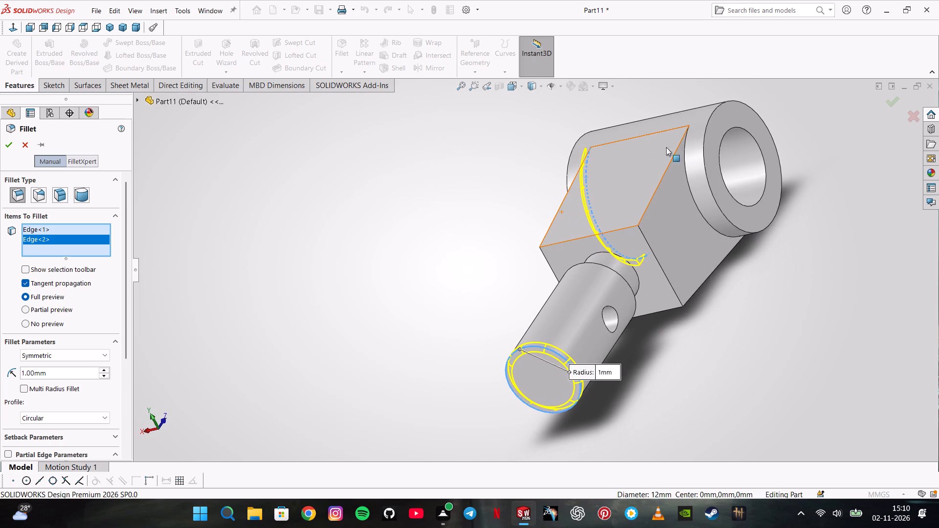
pyautogui.click(685, 169)
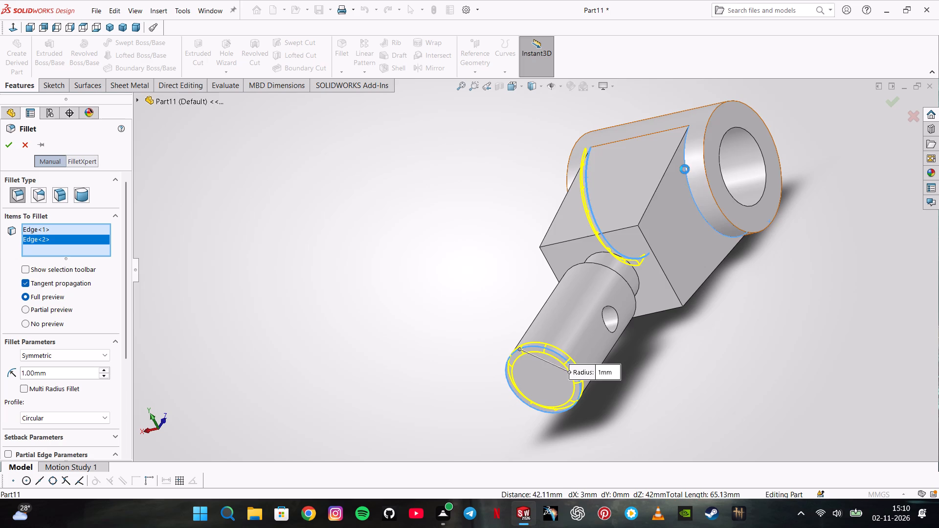
pyautogui.click(13, 146)
# Chamfer both circular edges of the narrow neck, at the loft face and at the shank shoulder, with 1 mm at 45 degrees.
pyautogui.moveTo(523, 225); pyautogui.dragTo(616, 229, button='middle')
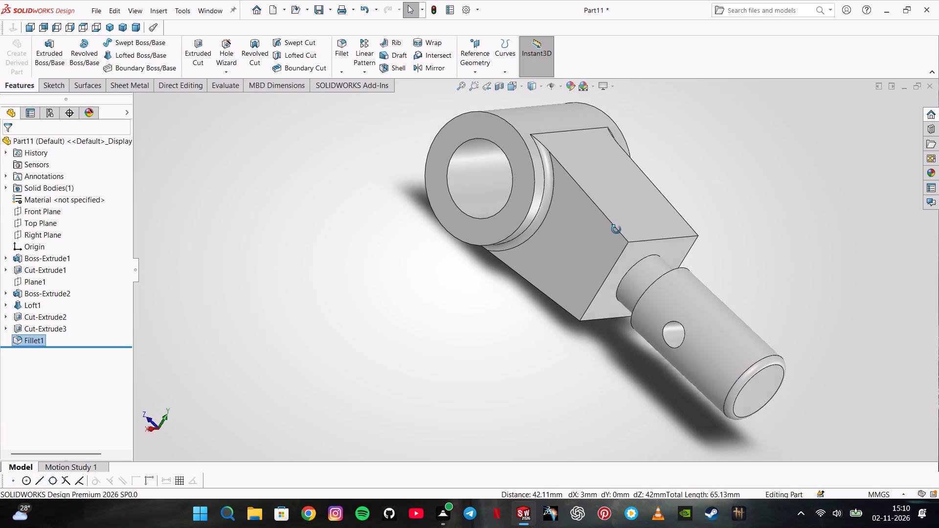
pyautogui.moveTo(616, 229); pyautogui.dragTo(621, 225, button='middle')
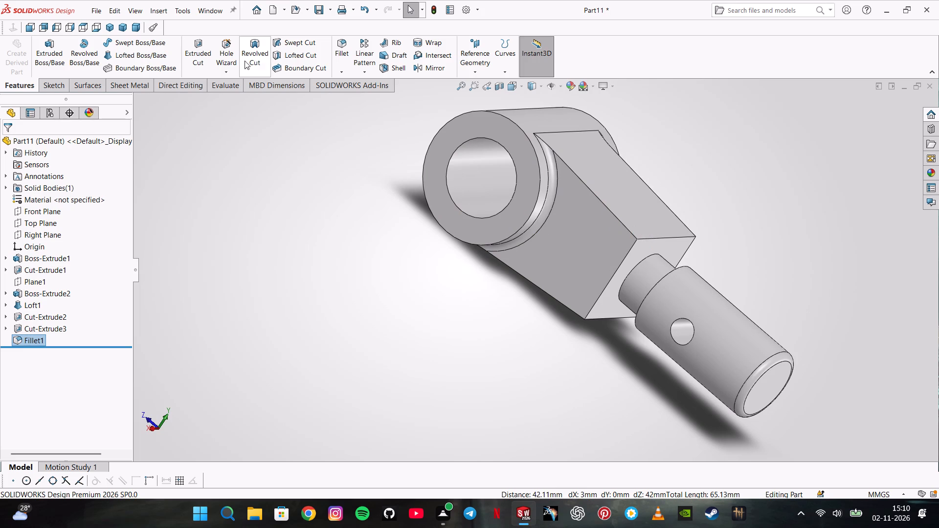
pyautogui.click(337, 75)
pyautogui.click(340, 93)
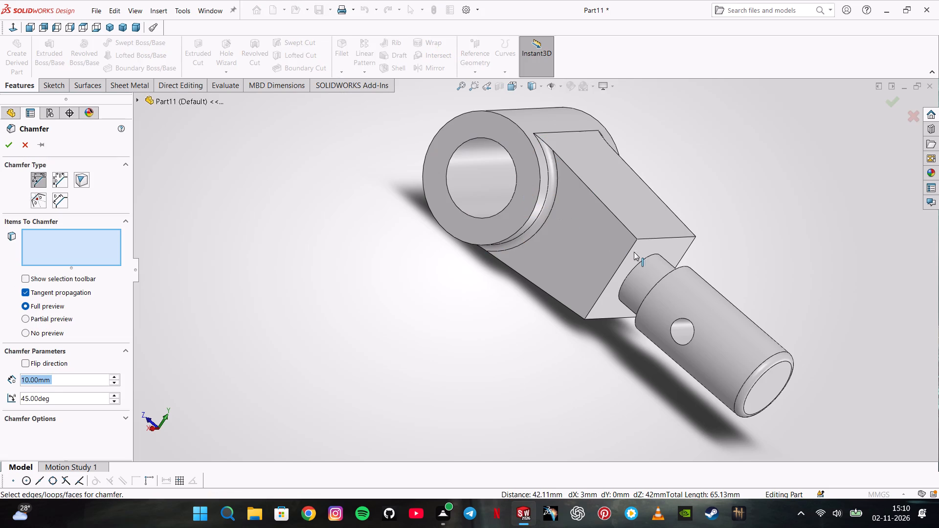
pyautogui.scroll(-1, 694, 270)
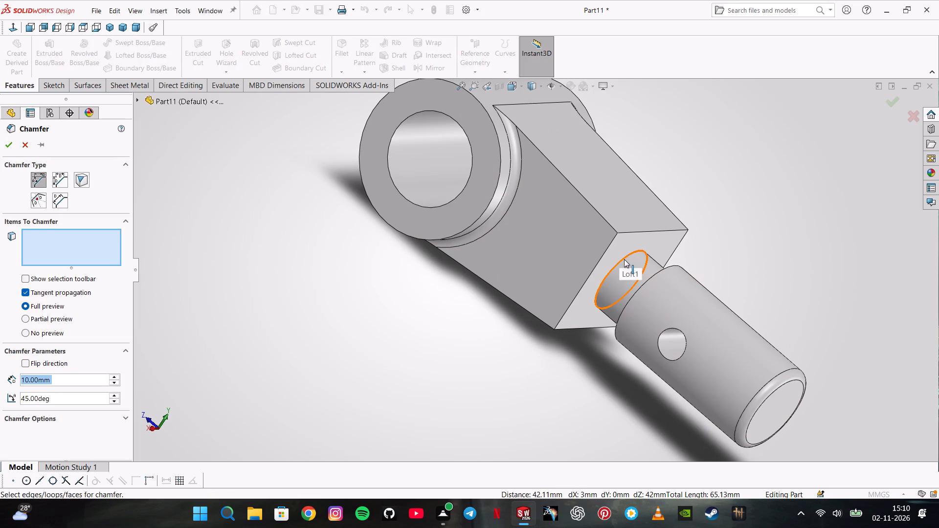
pyautogui.click(624, 259)
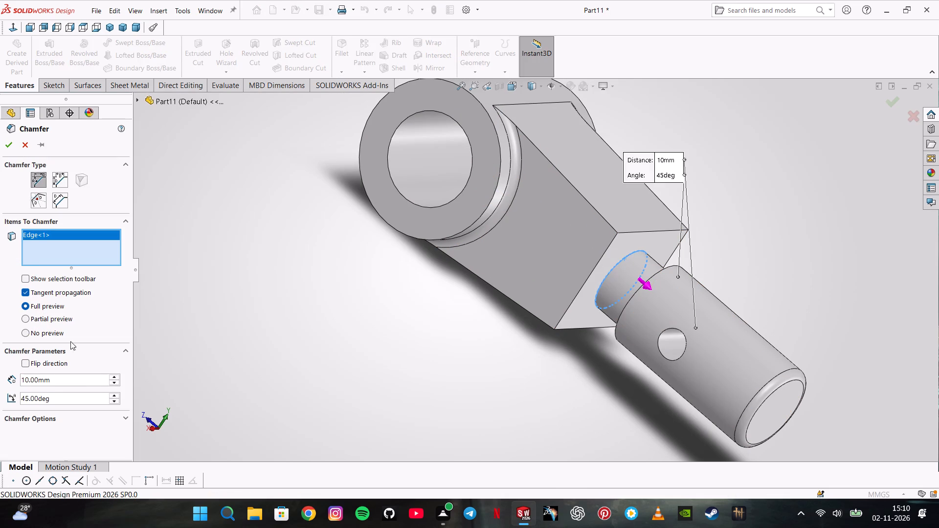
pyautogui.doubleClick(75, 379)
pyautogui.press('1')
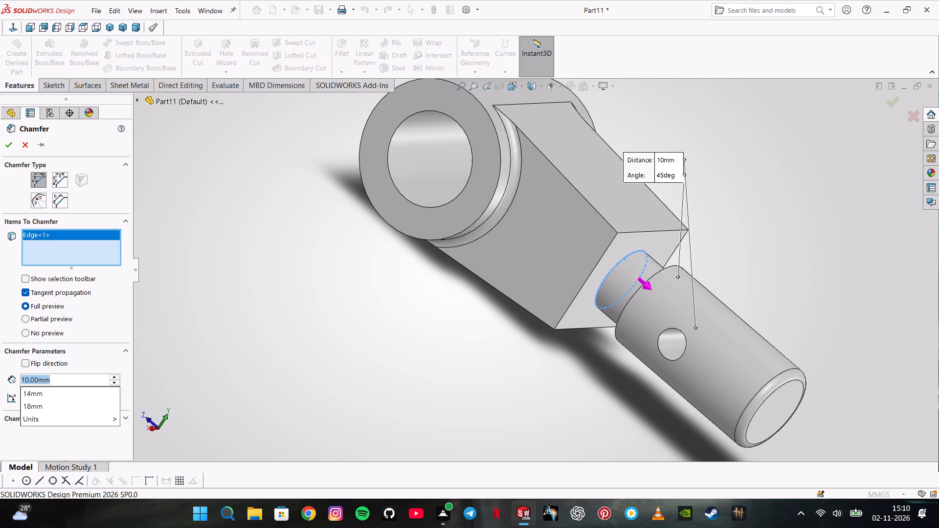
pyautogui.press('Return')
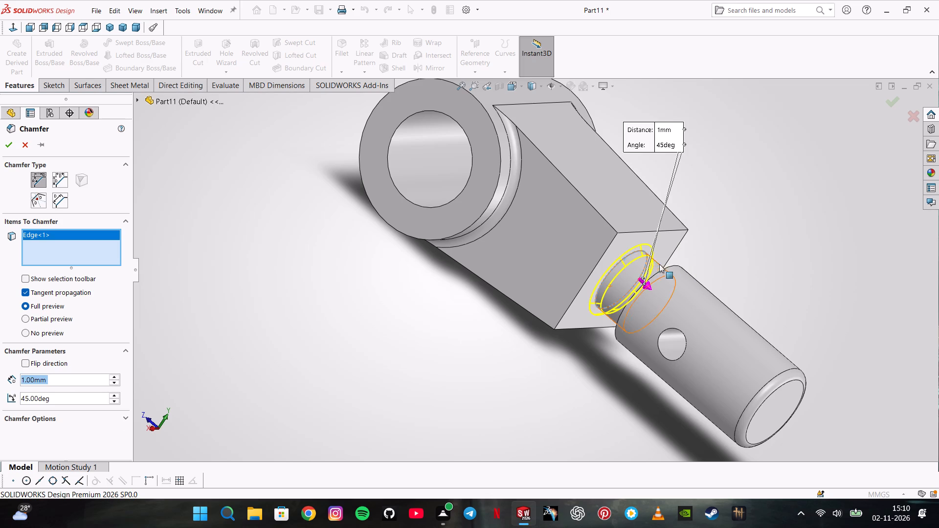
pyautogui.moveTo(665, 269); pyautogui.dragTo(678, 360, button='middle')
pyautogui.scroll(-6, 660, 338)
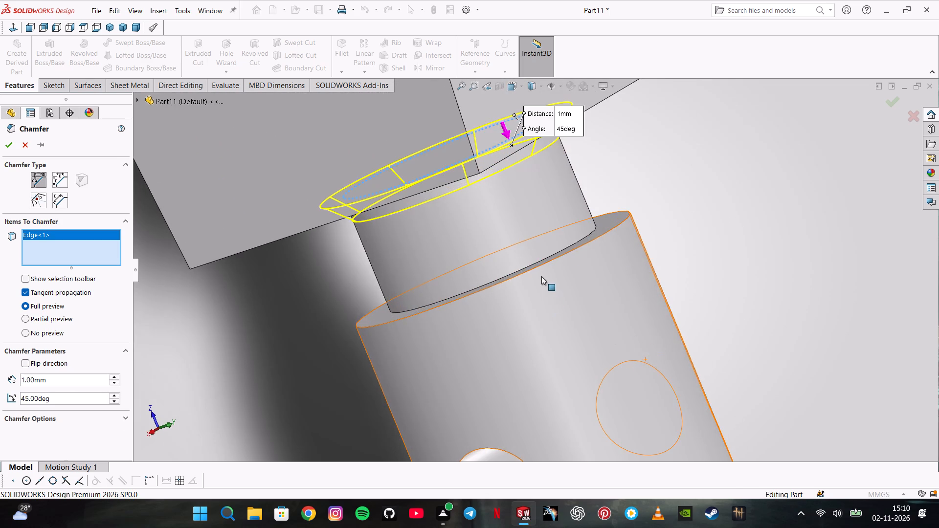
pyautogui.moveTo(541, 276); pyautogui.dragTo(552, 316, button='middle')
pyautogui.scroll(1, 543, 302)
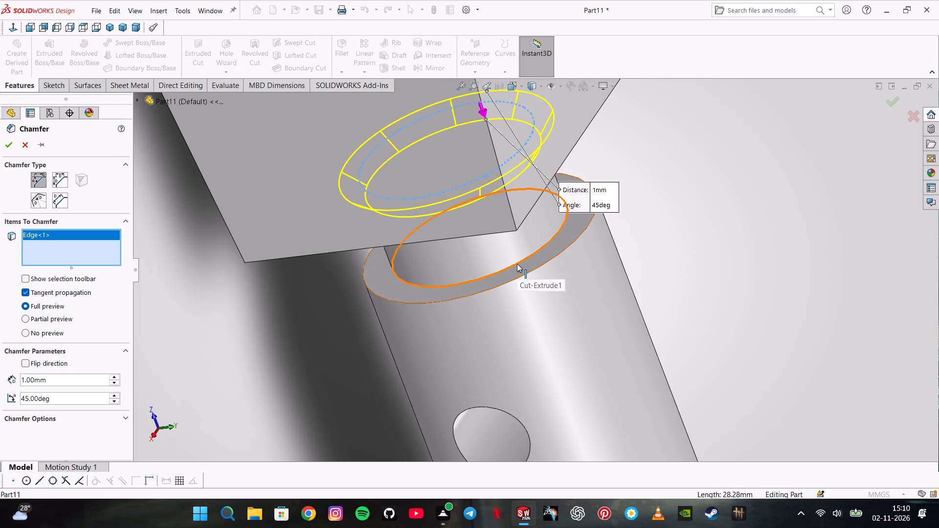
pyautogui.click(517, 264)
pyautogui.click(6, 143)
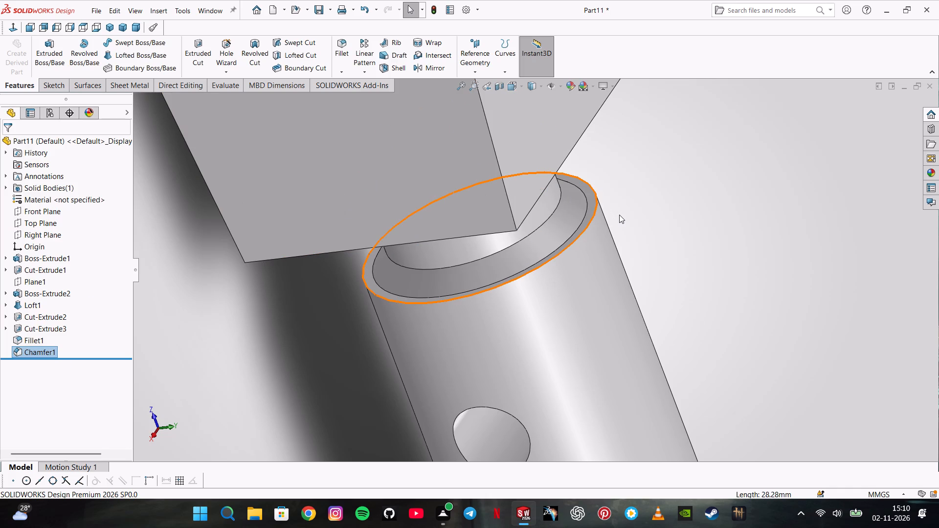
# Examine the chamfered neck and the whole rod-end part from several sides, finishing in the isometric view.
pyautogui.moveTo(627, 216); pyautogui.dragTo(619, 189, button='middle')
pyautogui.scroll(3, 617, 189)
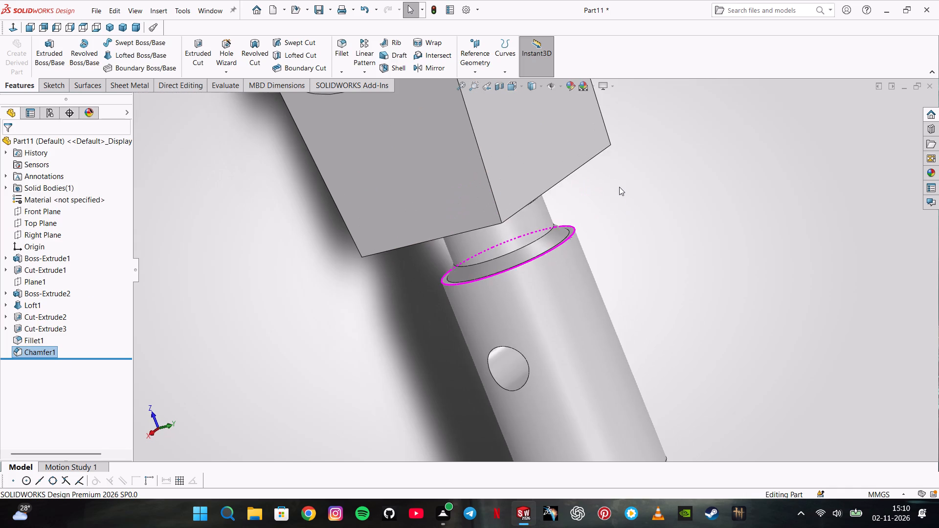
pyautogui.scroll(3, 622, 185)
pyautogui.moveTo(634, 219); pyautogui.dragTo(604, 104, button='middle')
pyautogui.scroll(2, 604, 104)
pyautogui.moveTo(616, 225); pyautogui.dragTo(343, 315, button='middle')
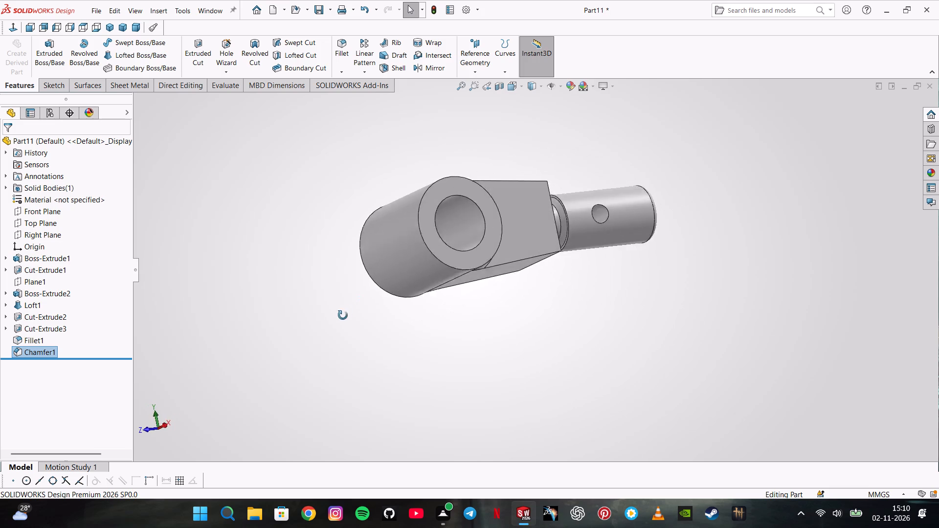
pyautogui.moveTo(343, 315); pyautogui.dragTo(317, 340, button='middle')
pyautogui.click(107, 28)
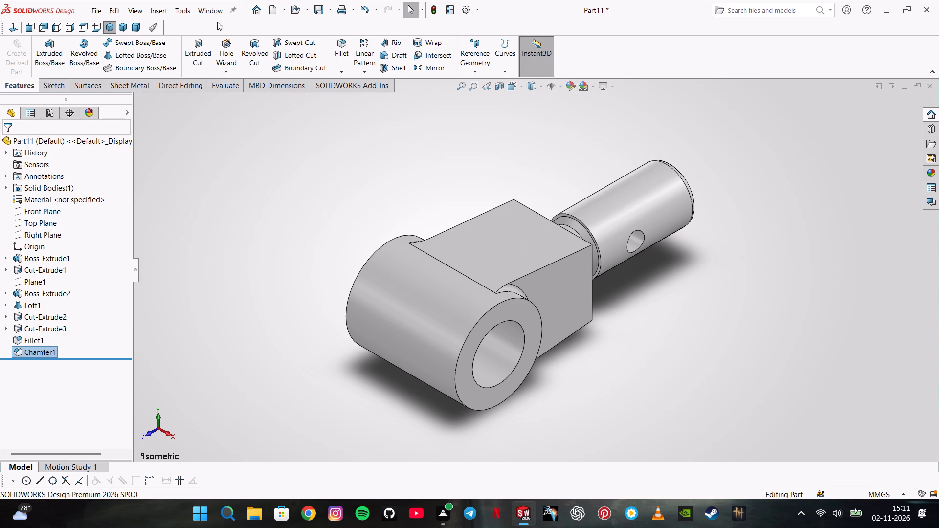
# Save the part as Part11.SLDPRT in the LEVEL6 folder.
pyautogui.click(322, 13)
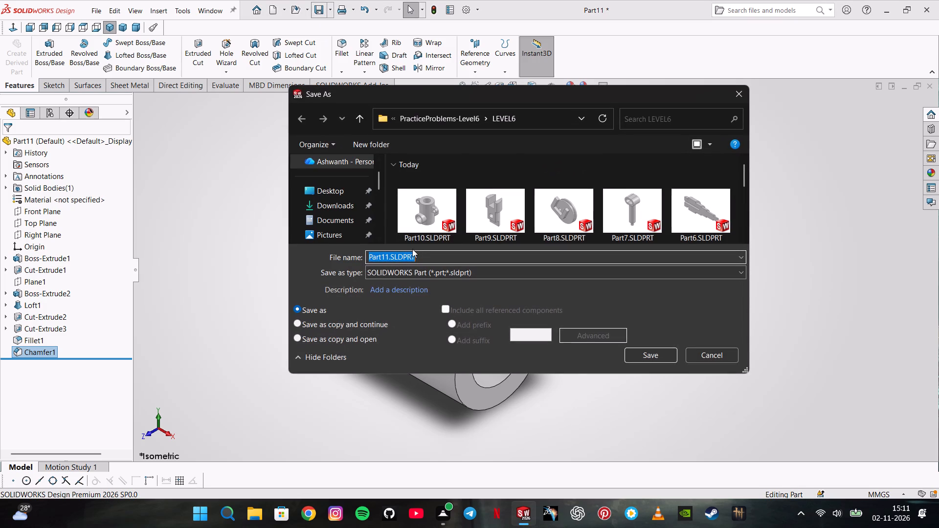
pyautogui.click(639, 352)
pyautogui.click(329, 8)
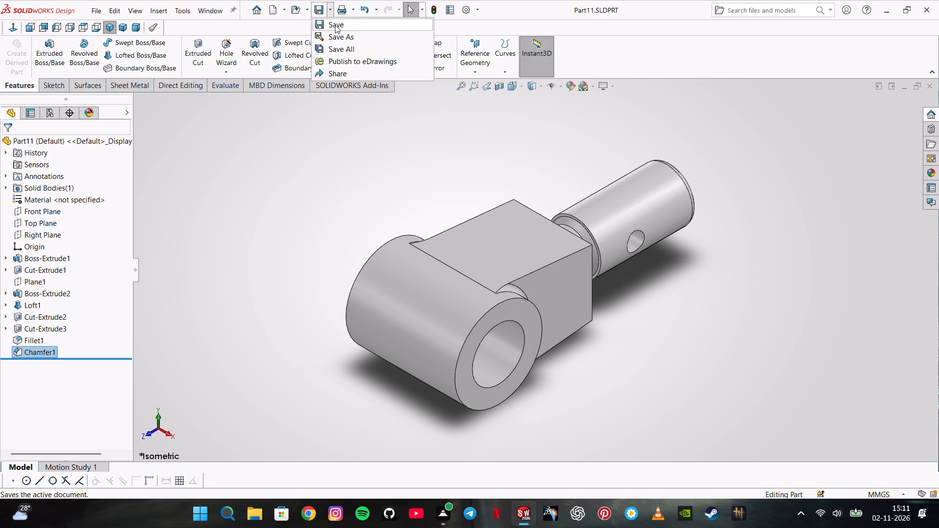
pyautogui.click(336, 27)
# Export the isometric view of the part to the LEVEL6 folder as Part11.pdf in Adobe Portable Document Format.
pyautogui.click(329, 11)
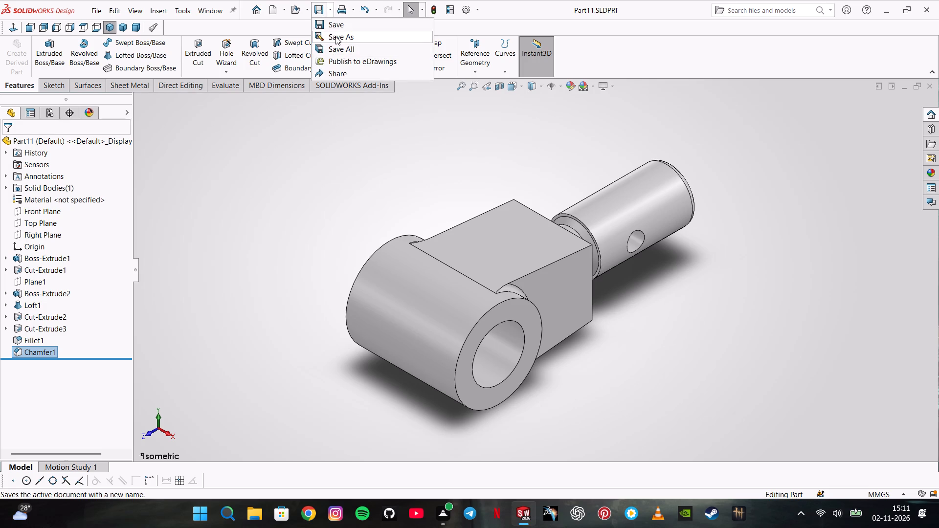
pyautogui.click(335, 36)
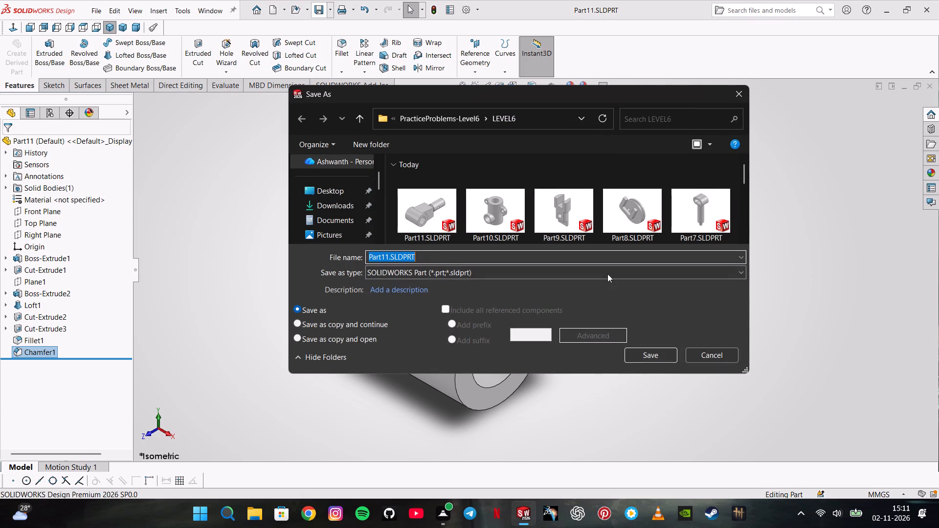
pyautogui.click(607, 274)
pyautogui.click(515, 91)
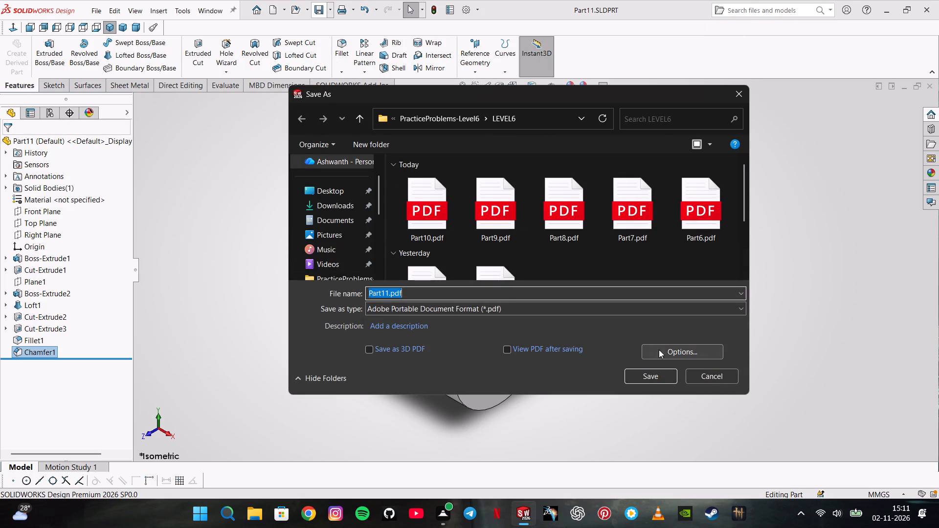
pyautogui.click(644, 376)
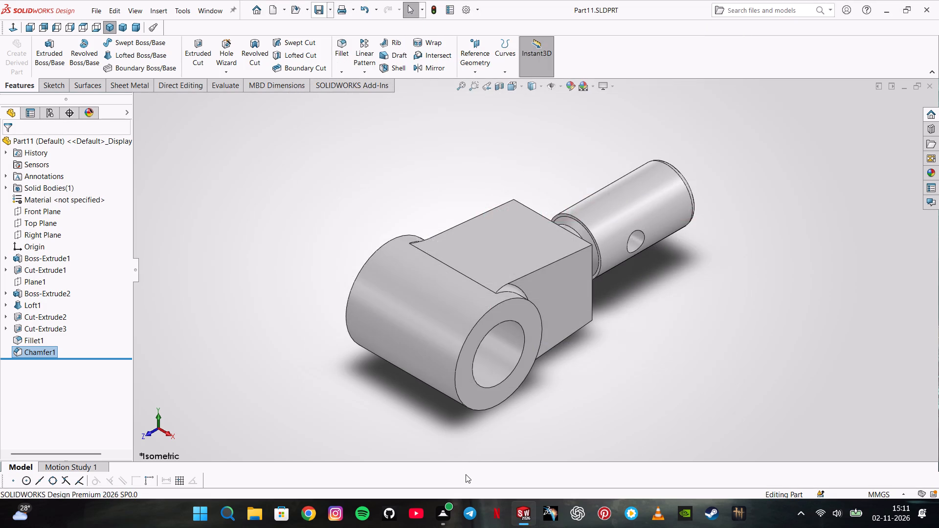